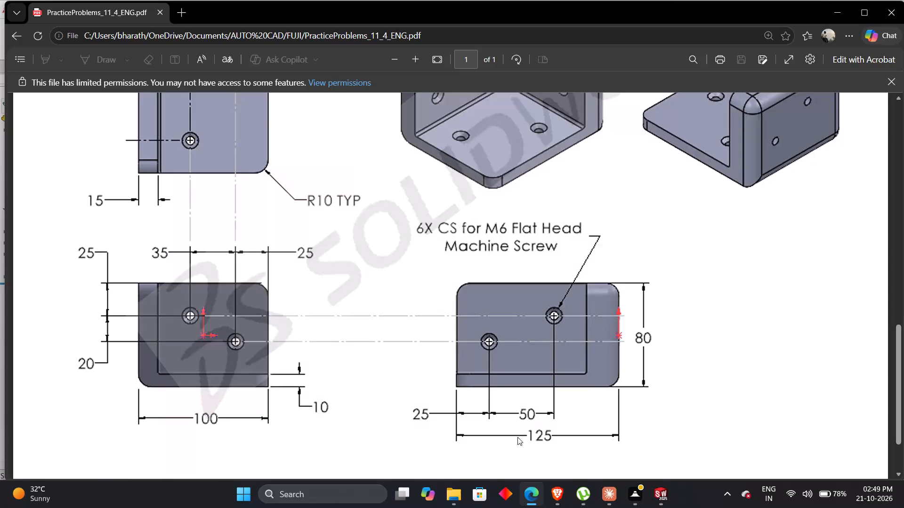
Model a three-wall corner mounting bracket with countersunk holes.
Examine the Practice Problem 11.4 drawing, including its views, dimensions, hole callout and design intent notes.
scroll(477, 373, "up", 4)
scroll(477, 373, "down", 2)
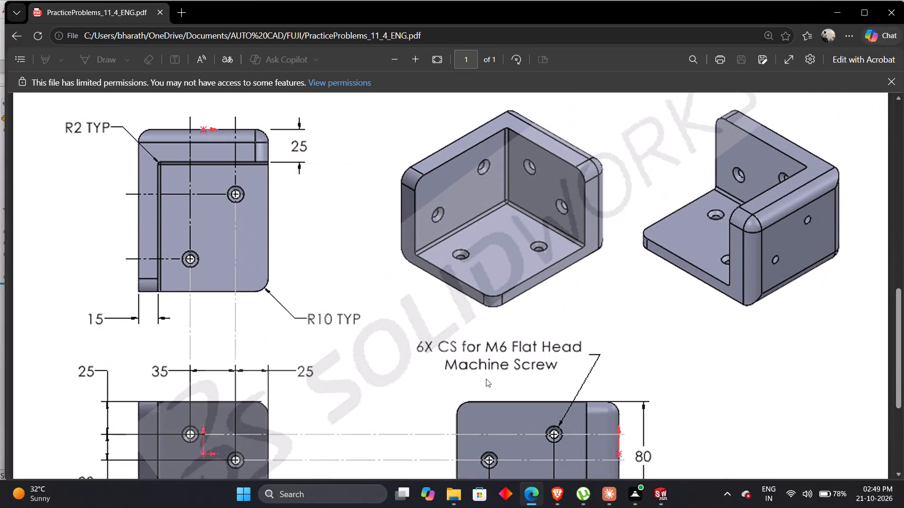
scroll(489, 380, "down", 1)
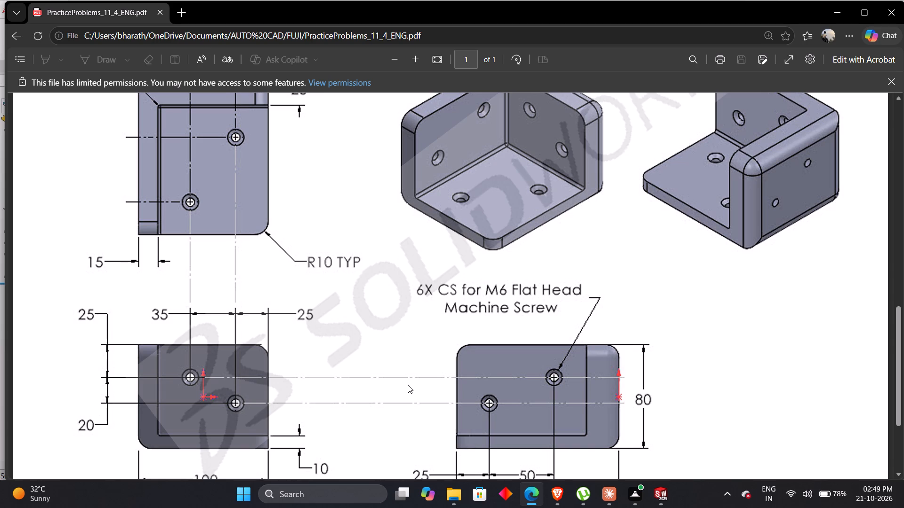
scroll(408, 385, "up", 1)
scroll(408, 385, "down", 3)
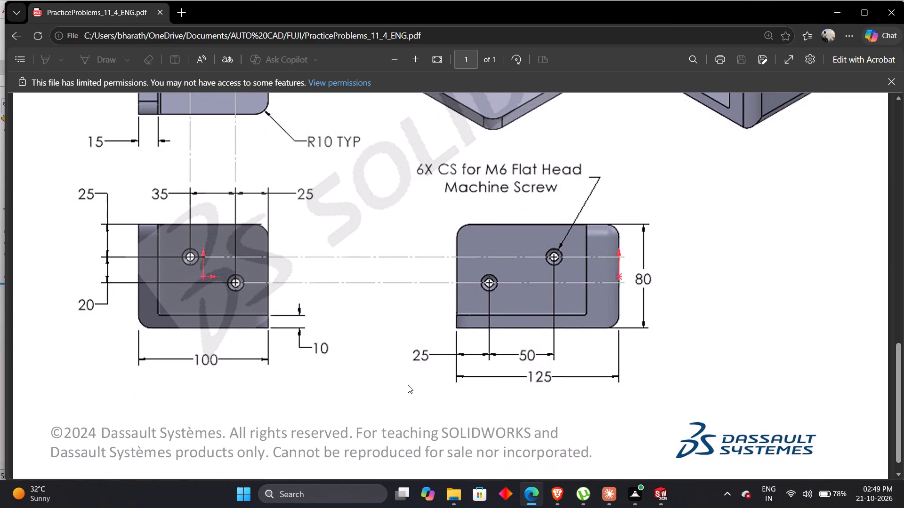
scroll(408, 385, "up", 2)
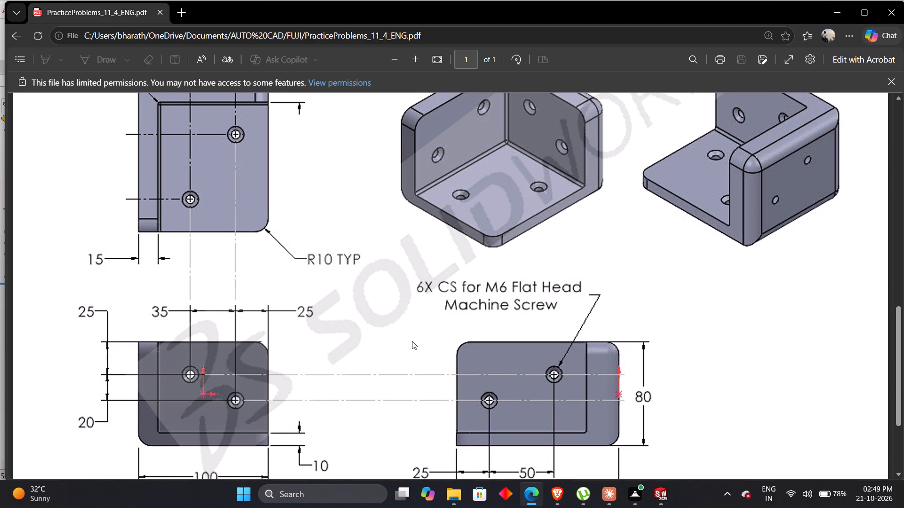
scroll(399, 341, "up", 1)
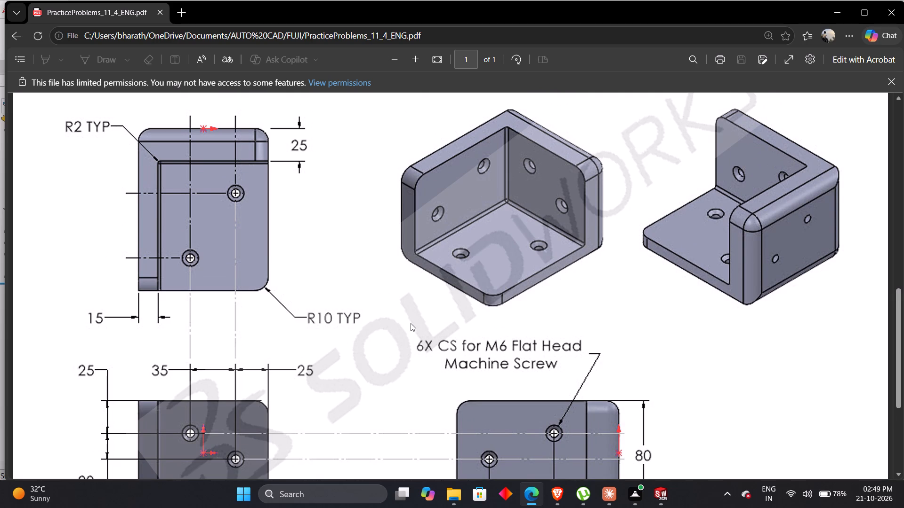
scroll(405, 324, "down", 3)
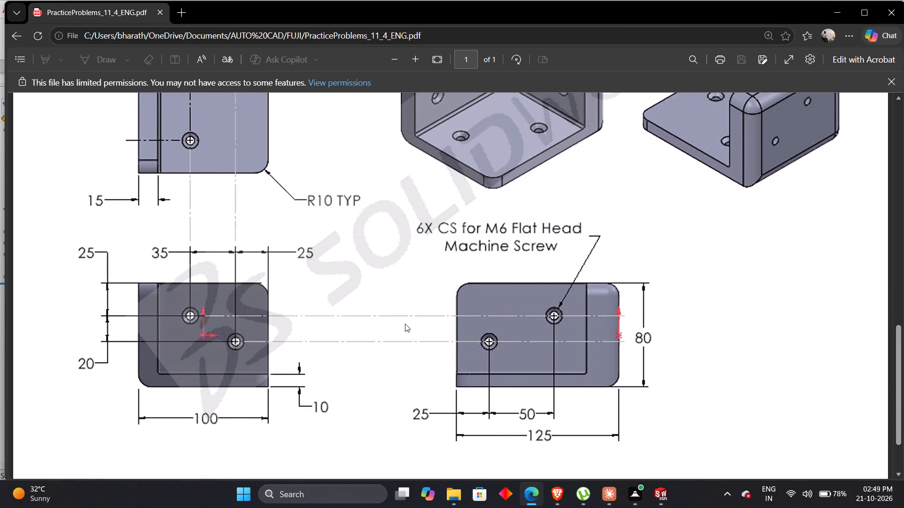
scroll(405, 324, "down", 2)
scroll(404, 324, "up", 3)
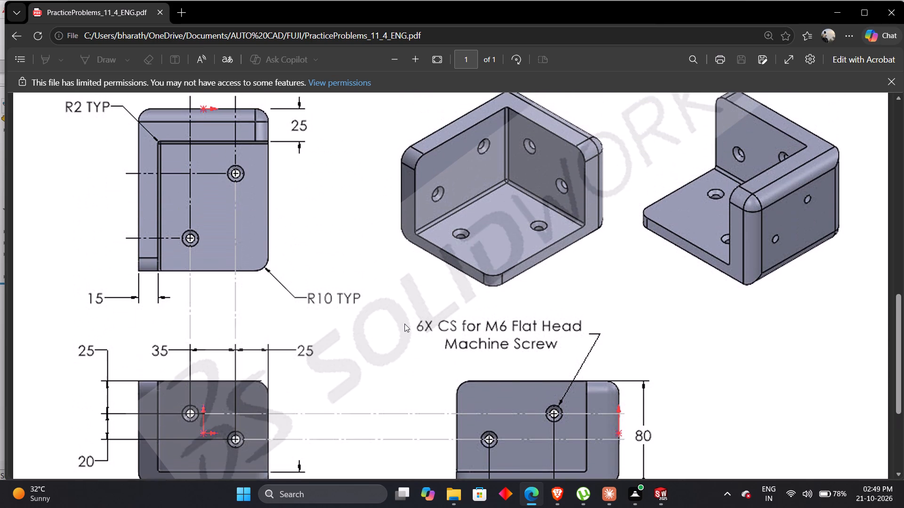
scroll(404, 324, "down", 1)
scroll(404, 323, "up", 5)
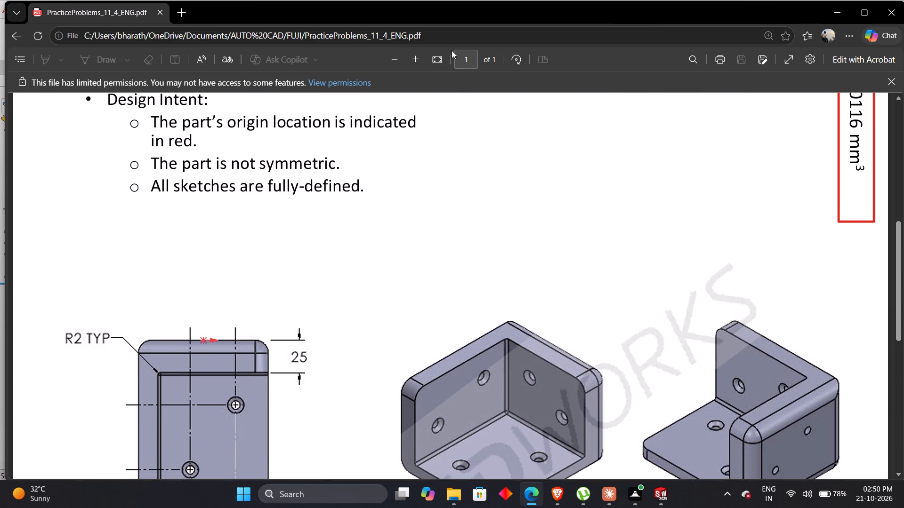
left_click(439, 65)
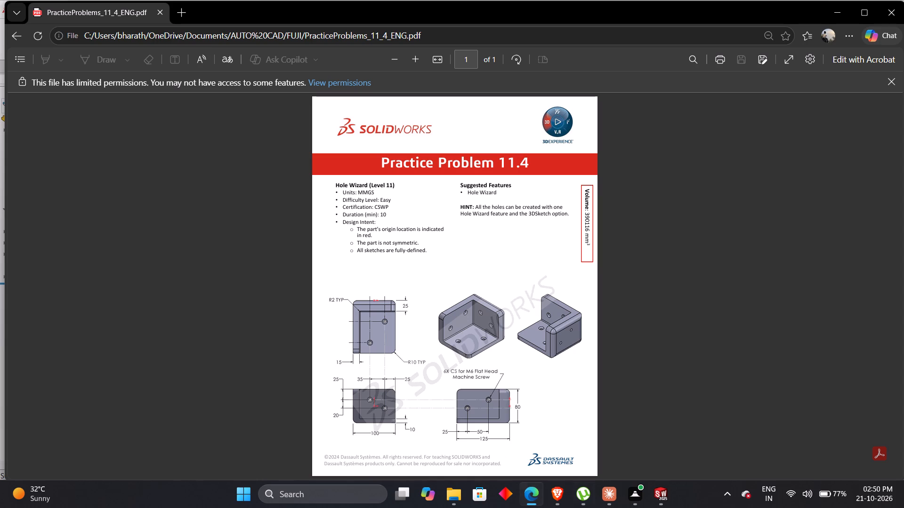
scroll(475, 441, "down", 2)
Switch to SOLIDWORKS and create a new part document.
left_click(660, 505)
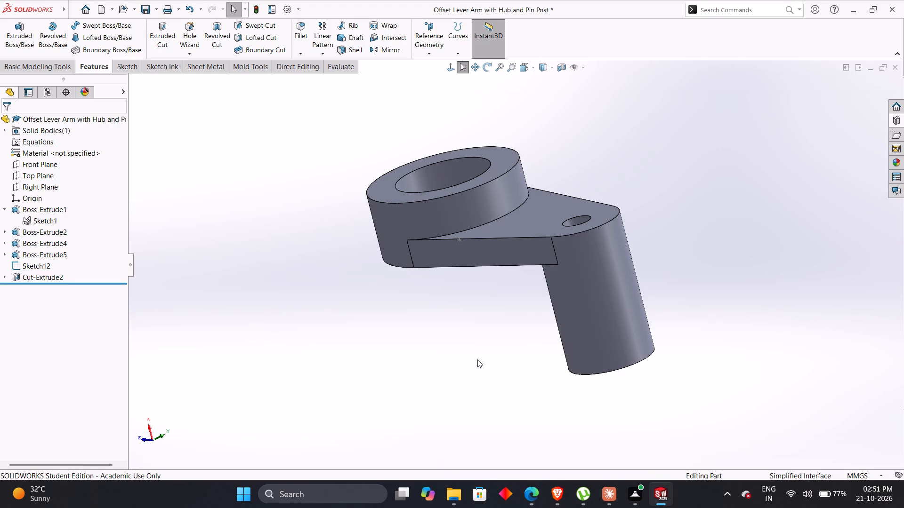
key("ctrl+n")
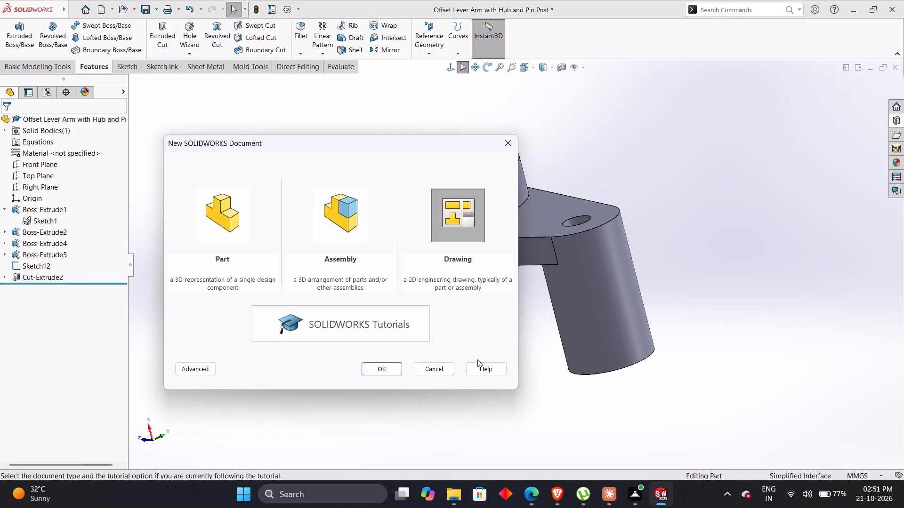
key("Left")
key("Left")
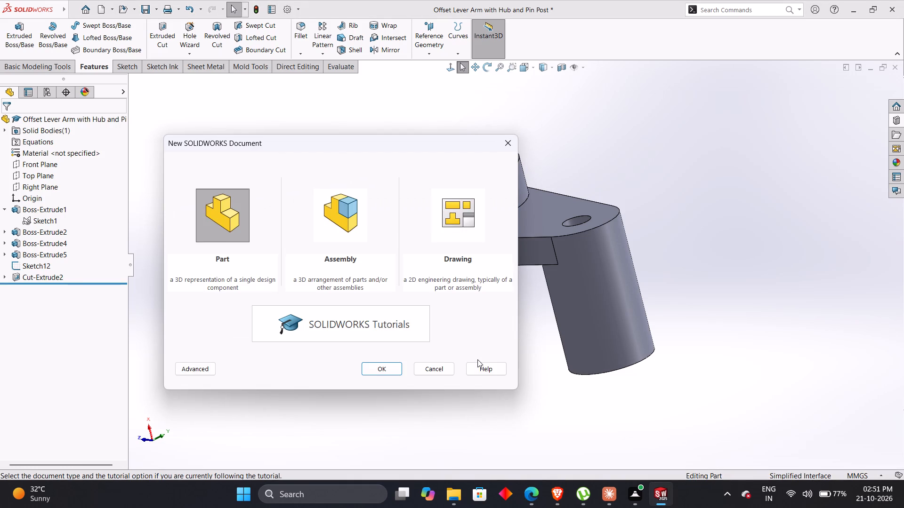
key("Return")
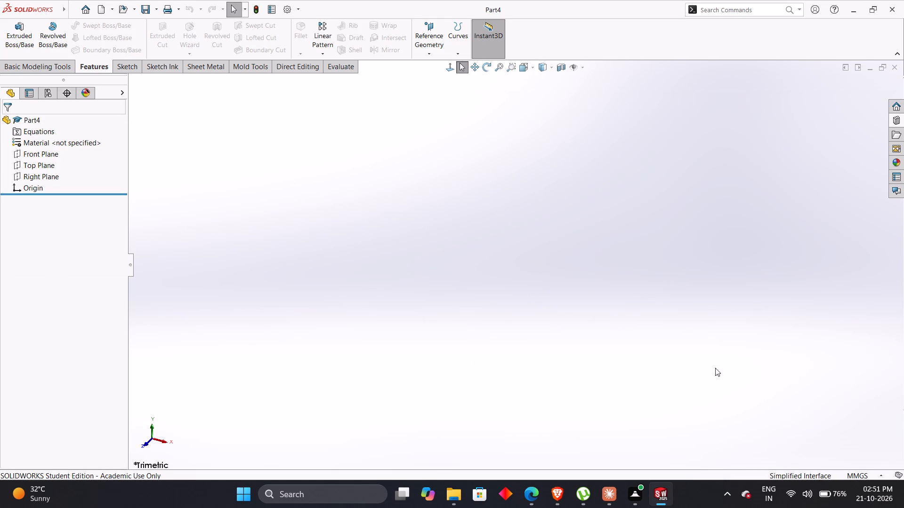
Start a new sketch on the Front Plane.
left_click(121, 59)
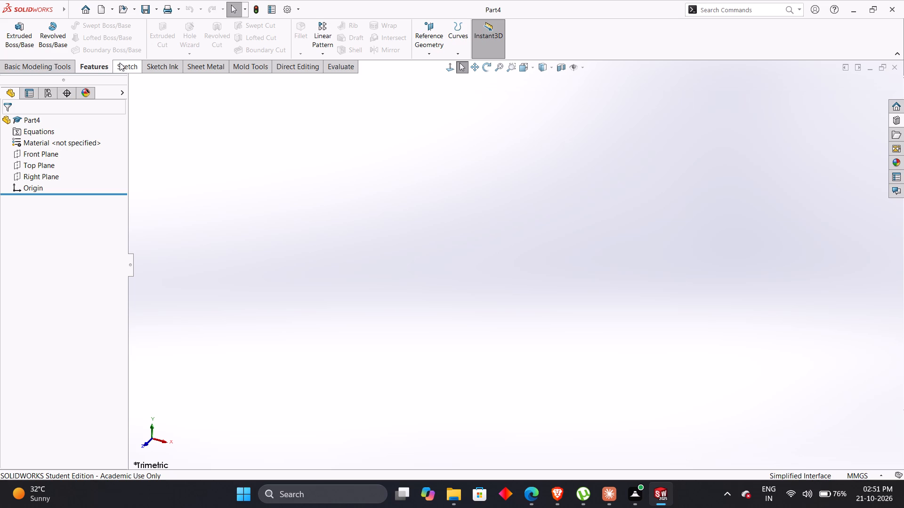
left_click(120, 64)
left_click(17, 38)
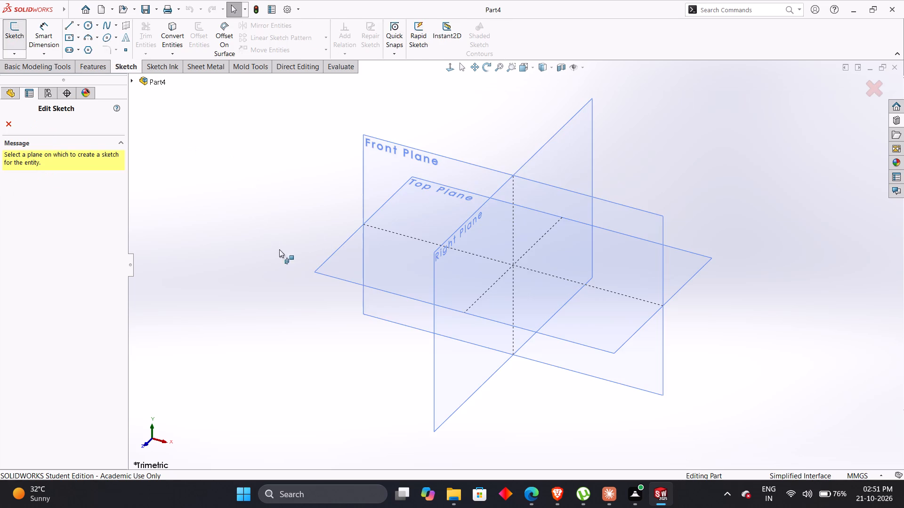
left_click(384, 162)
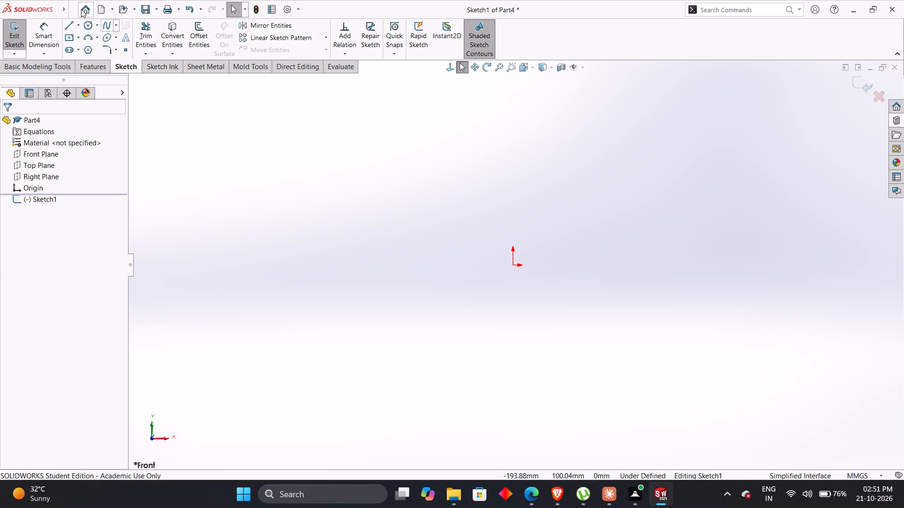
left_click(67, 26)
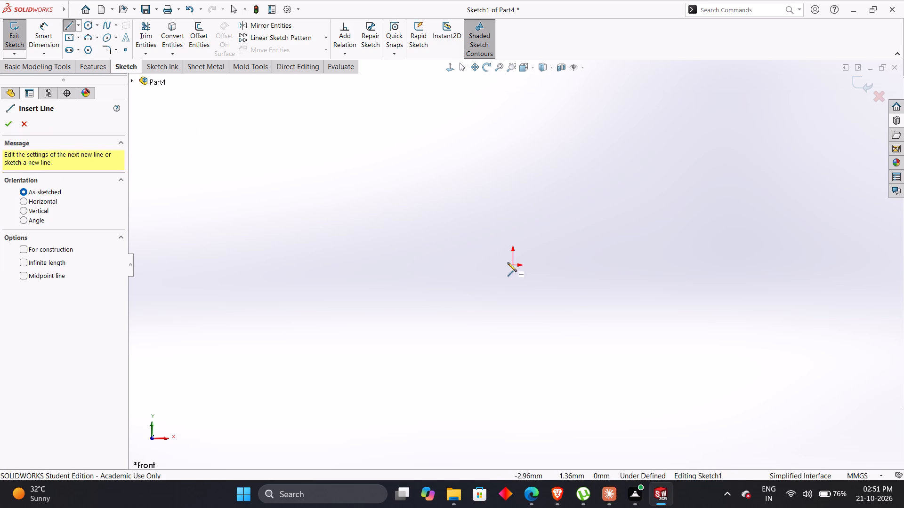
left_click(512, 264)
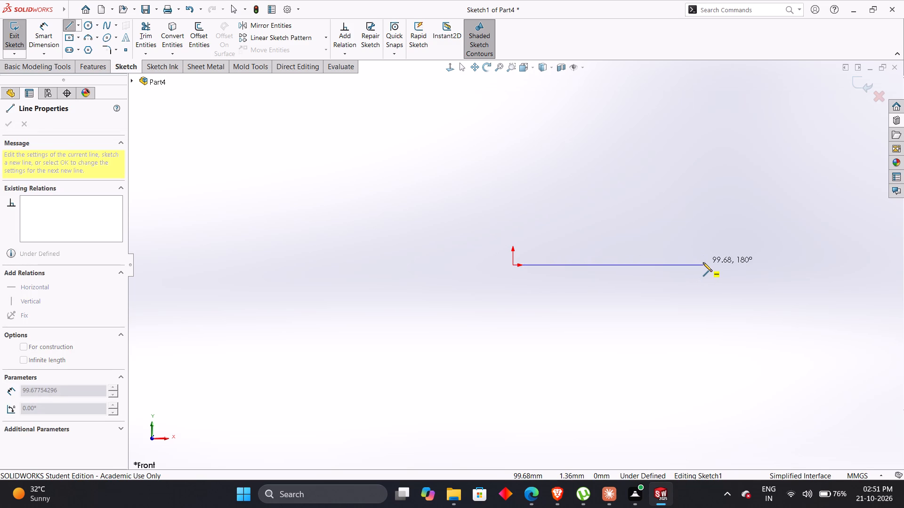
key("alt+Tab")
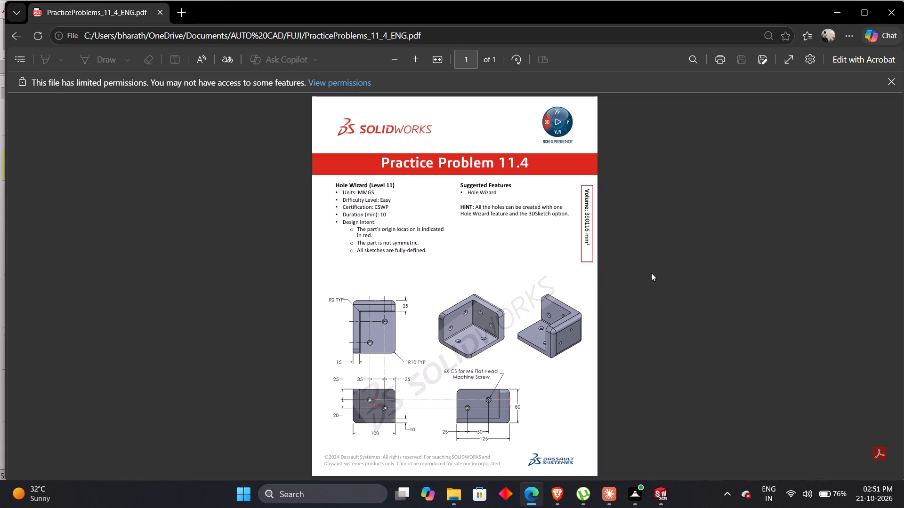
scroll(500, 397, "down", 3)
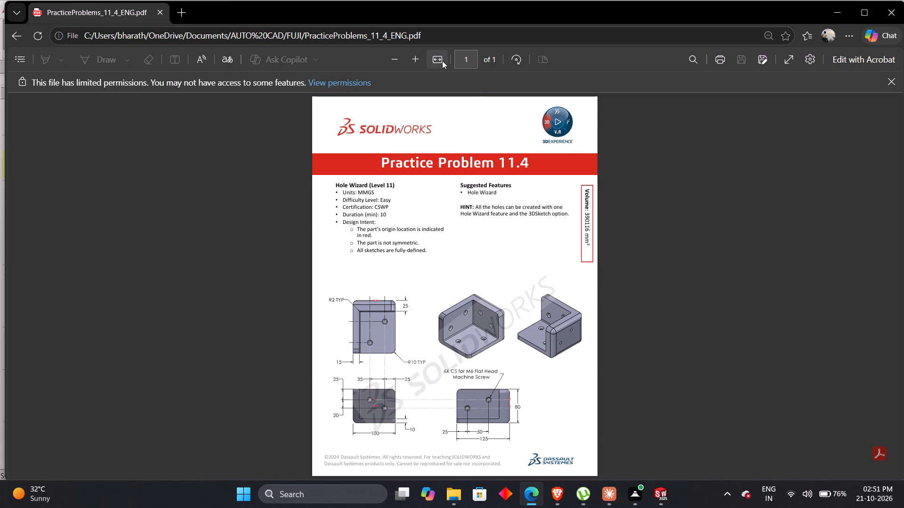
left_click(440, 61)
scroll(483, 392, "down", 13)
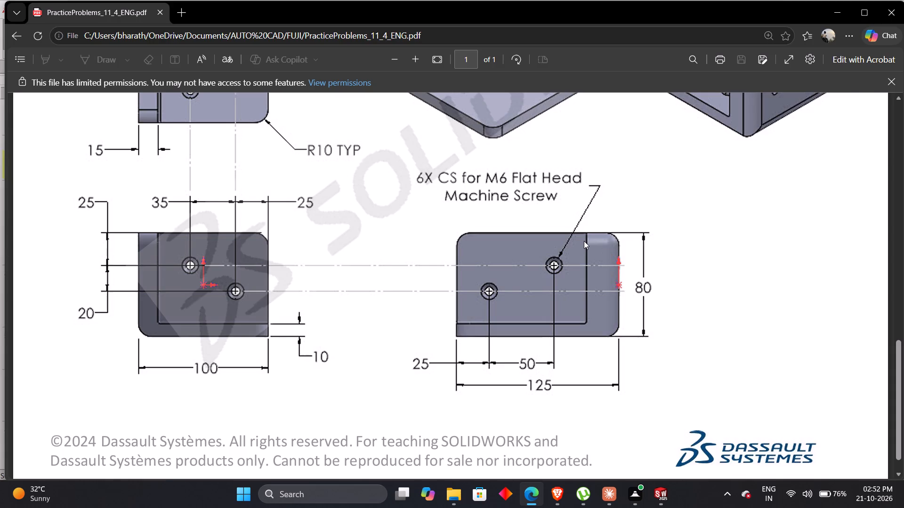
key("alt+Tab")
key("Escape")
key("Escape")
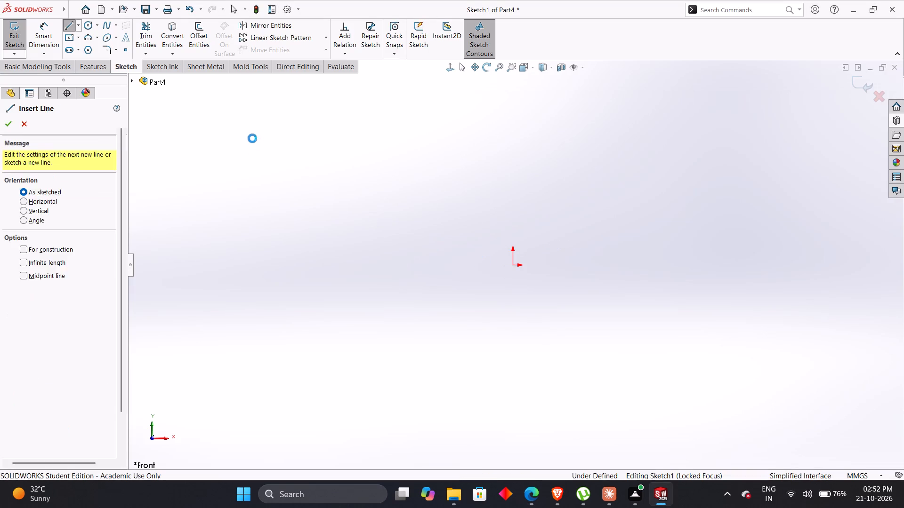
Sketch a center rectangle about 135 mm wide and 68 mm high, centred on the origin.
left_click(69, 38)
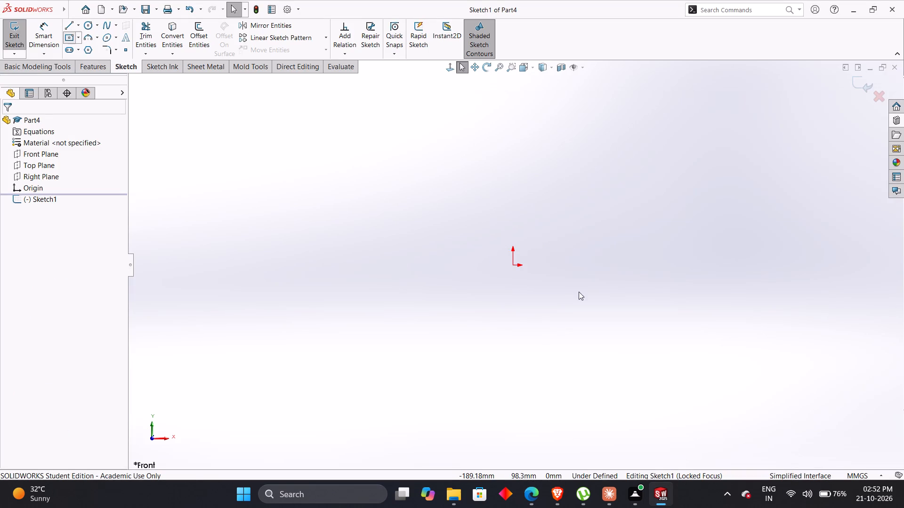
left_click(512, 265)
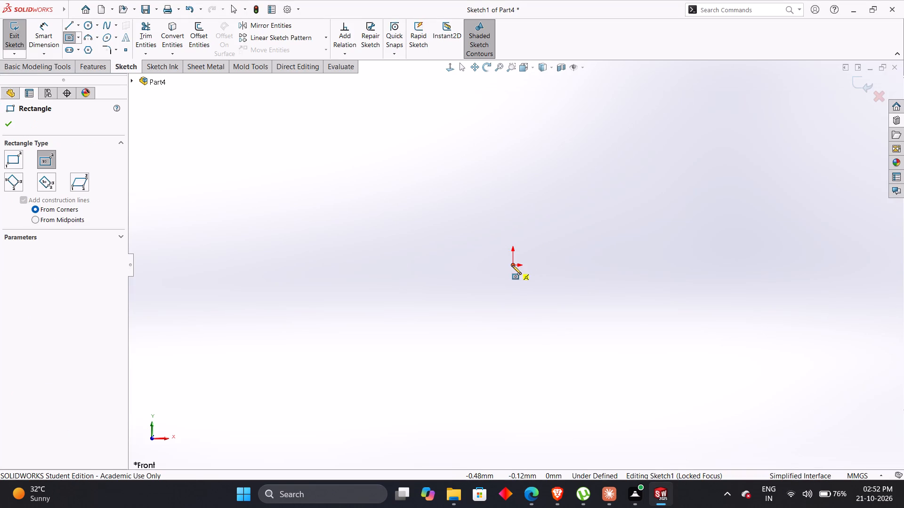
left_click(642, 201)
Dimension the rectangle with a height of 80 mm and a width of 125 mm.
right_click_drag(715, 374, 706, 178)
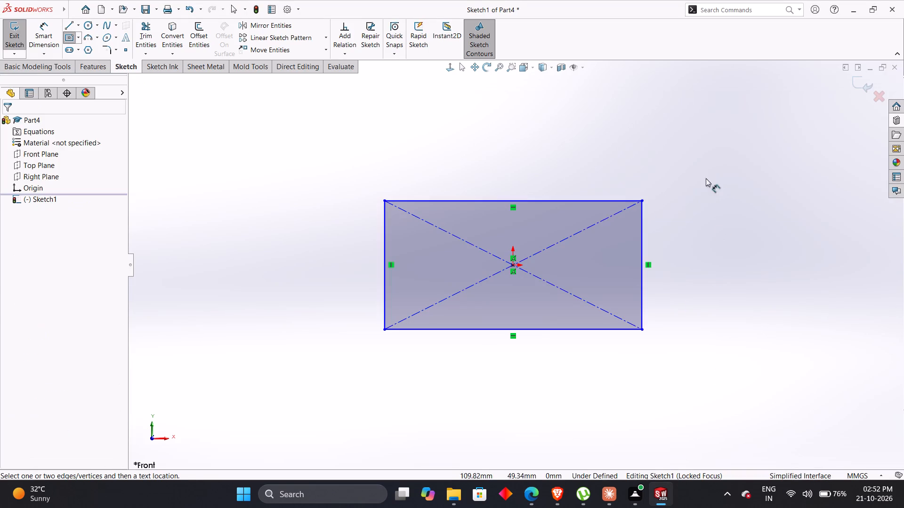
right_click_drag(706, 178, 722, 171)
left_click(589, 199)
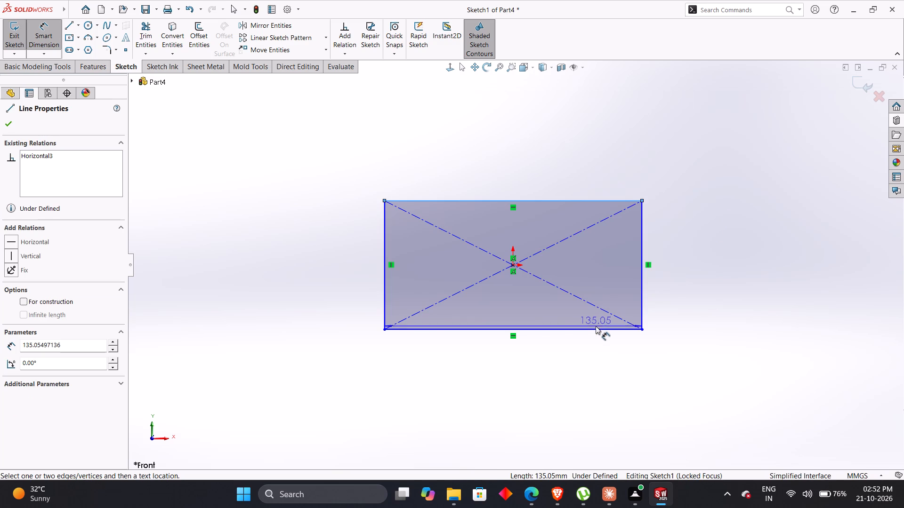
left_click(596, 327)
left_click(693, 278)
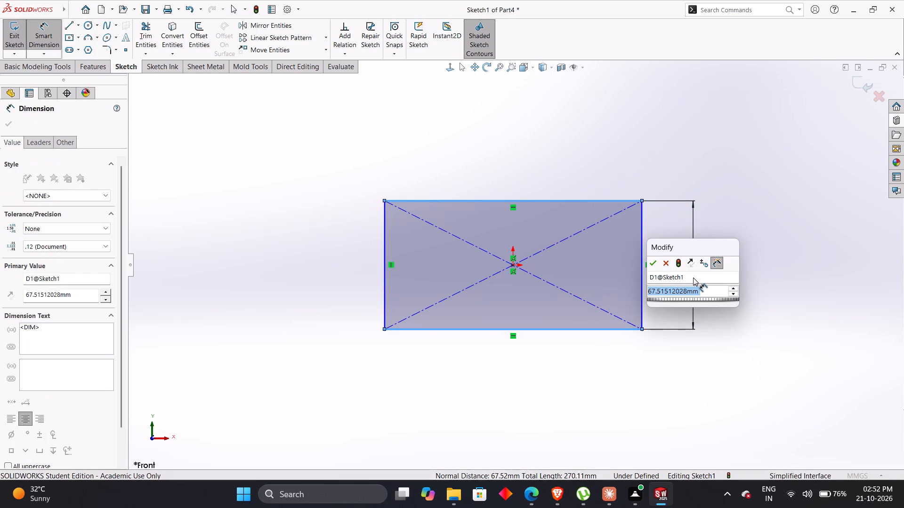
type("80")
key("Return")
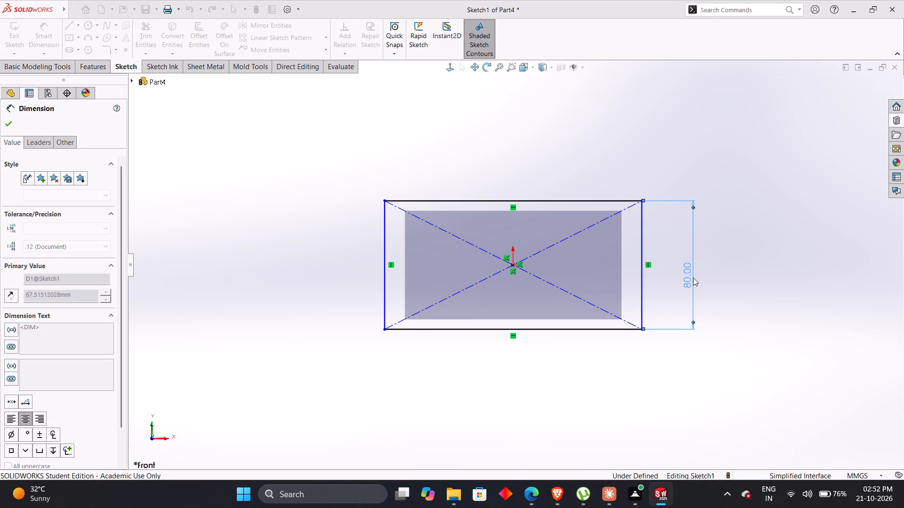
left_click(640, 311)
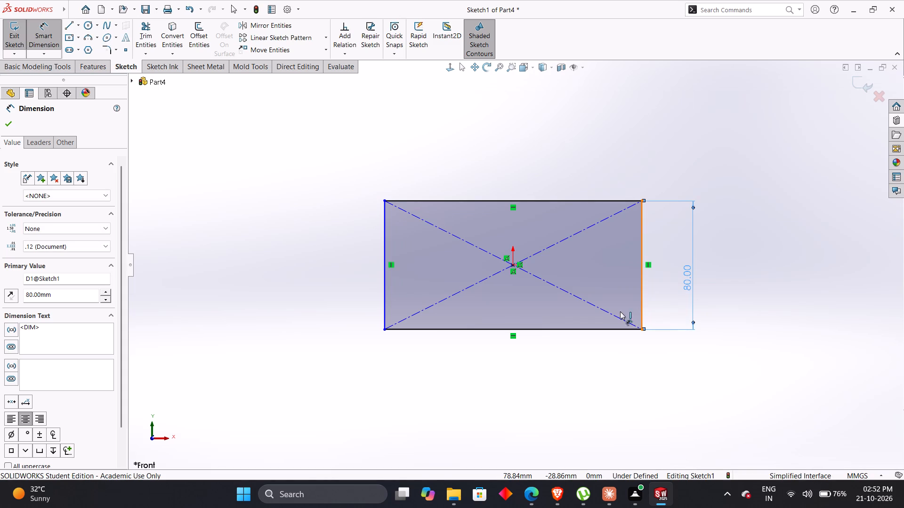
left_click(384, 297)
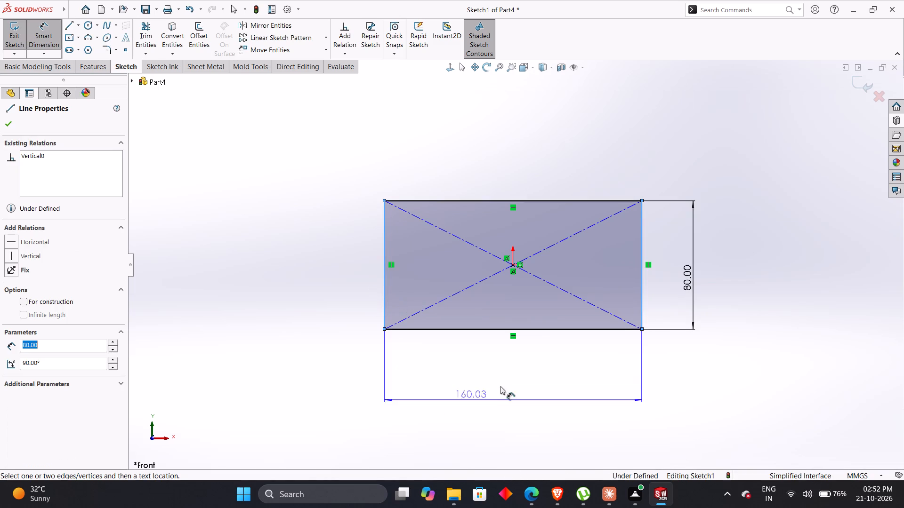
left_click(509, 377)
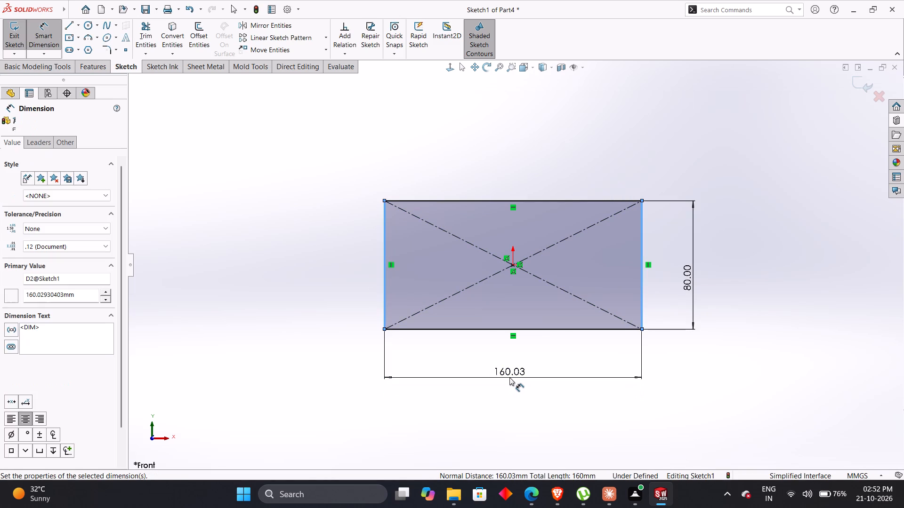
type("125")
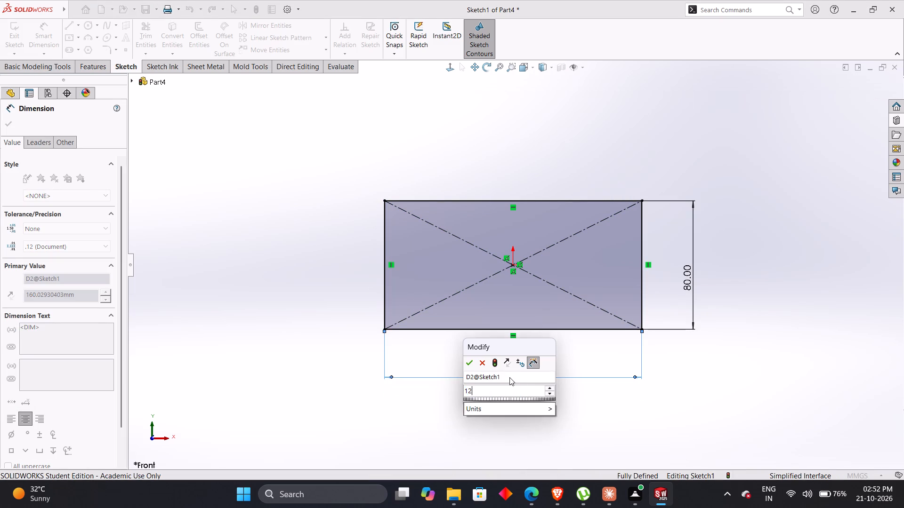
key("Return")
key("alt+Tab")
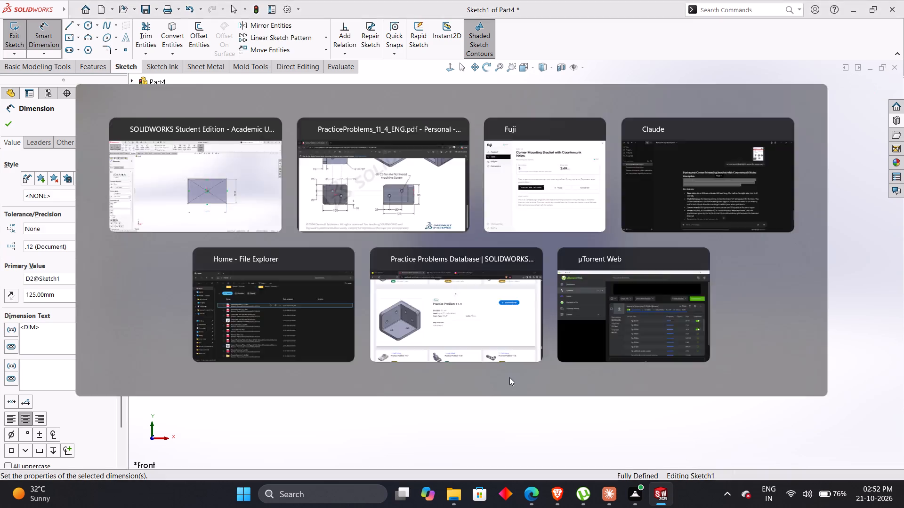
key("alt+Tab")
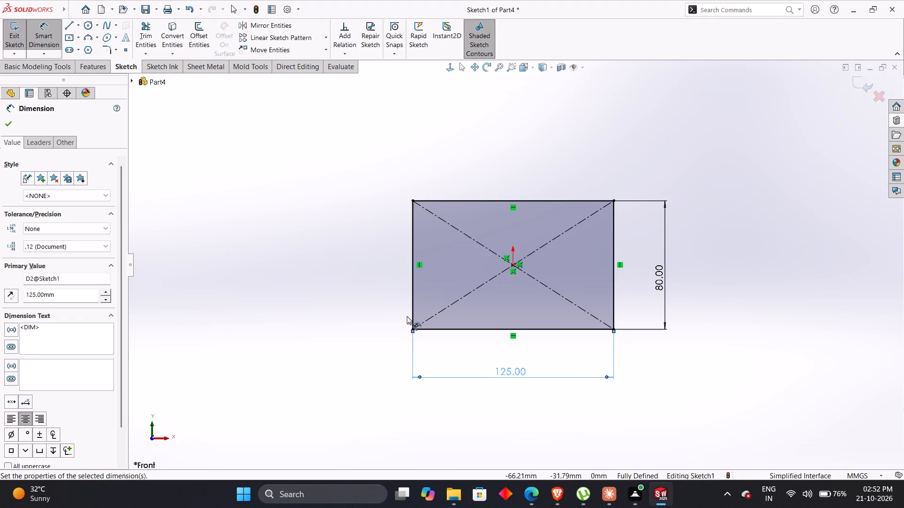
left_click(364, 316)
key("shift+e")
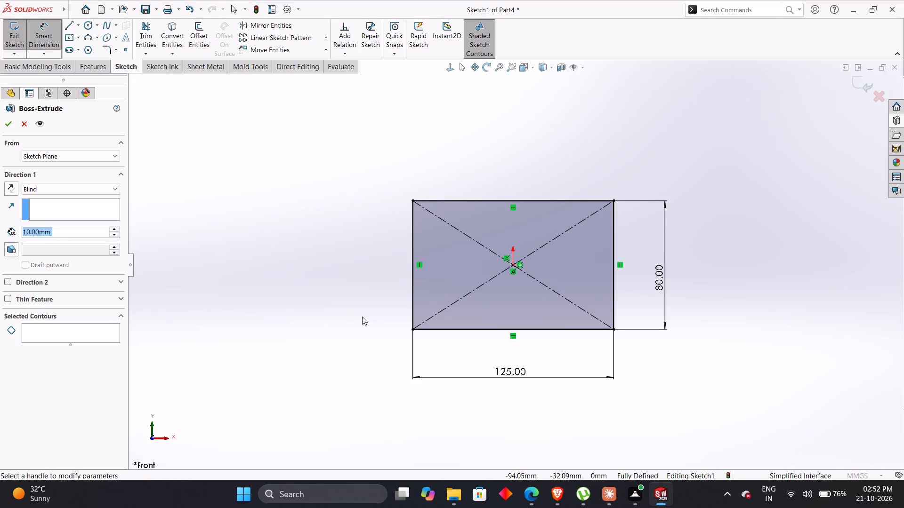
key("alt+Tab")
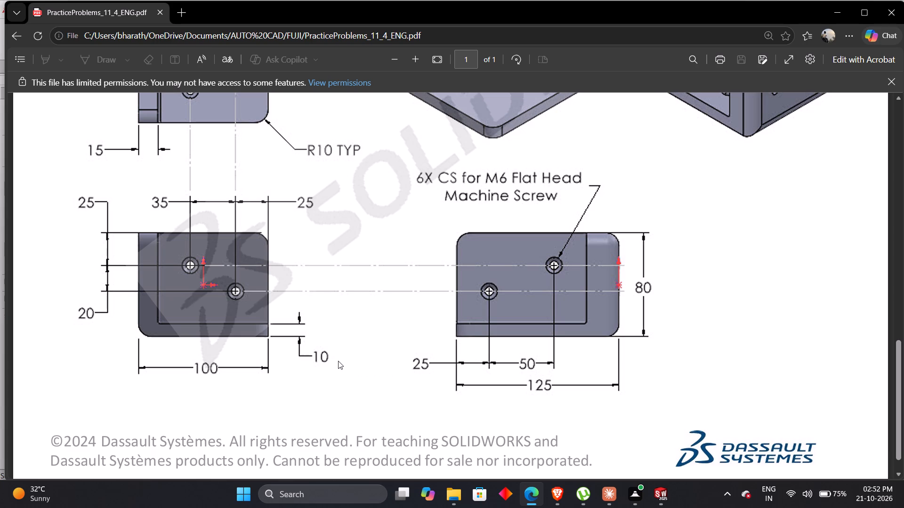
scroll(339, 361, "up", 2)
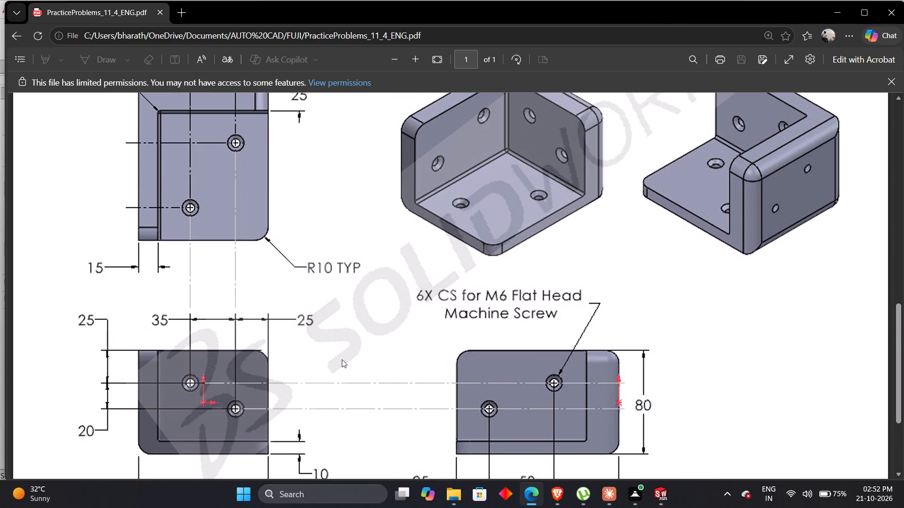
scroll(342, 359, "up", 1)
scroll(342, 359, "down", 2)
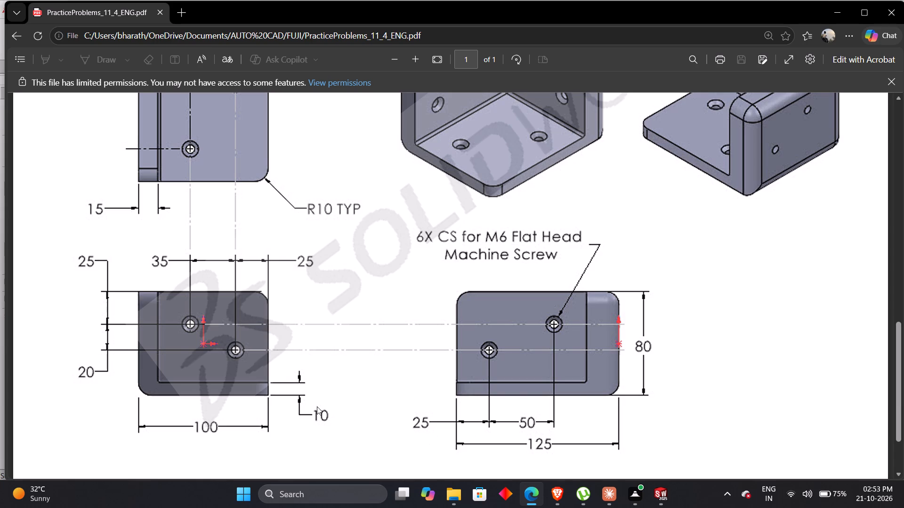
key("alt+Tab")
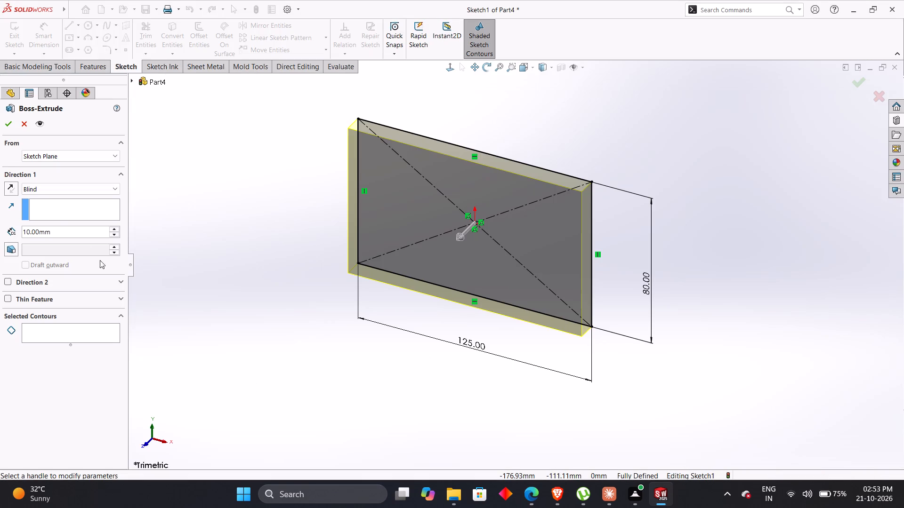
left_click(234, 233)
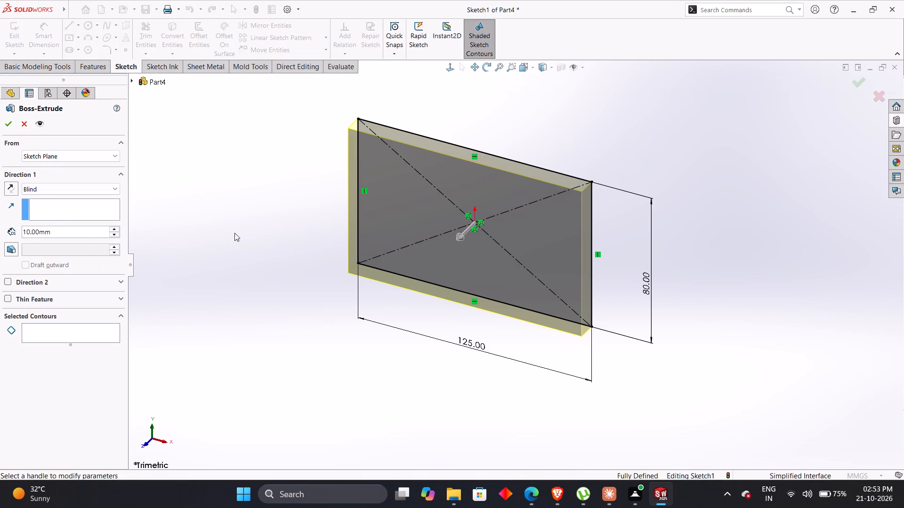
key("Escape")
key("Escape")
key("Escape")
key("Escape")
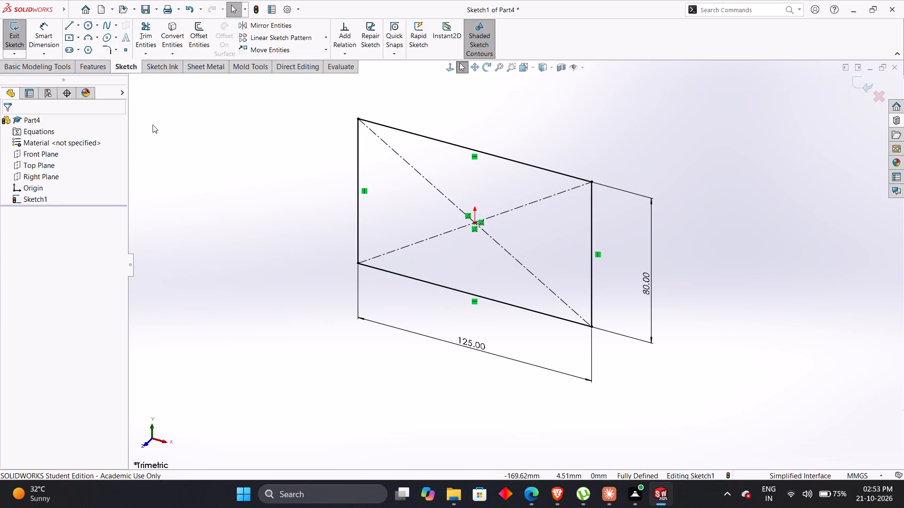
Exit the rectangle sketch and change its sketch plane to the Top Plane.
right_click(42, 201)
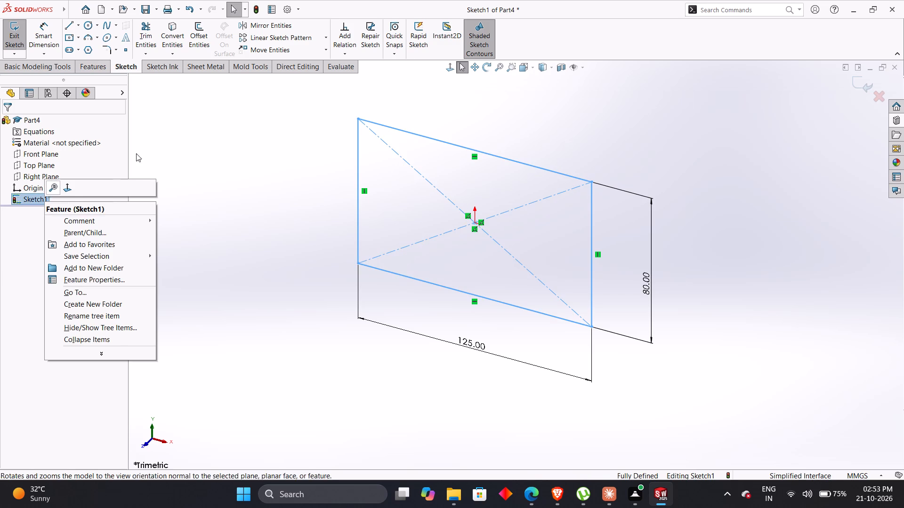
key("Escape")
left_click(19, 33)
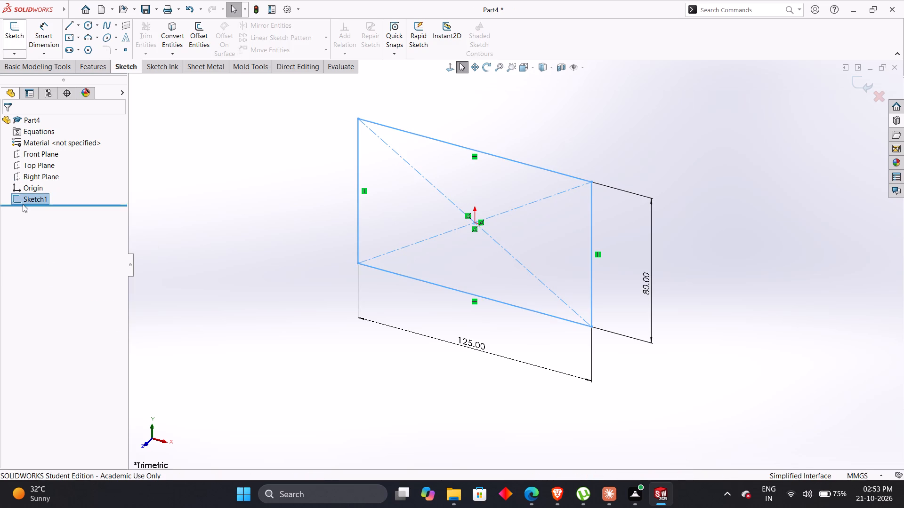
right_click(40, 197)
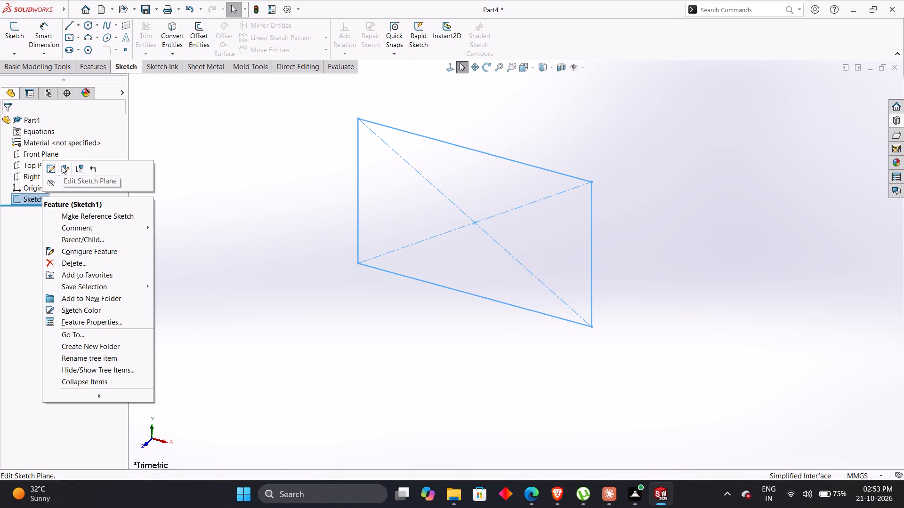
left_click(62, 165)
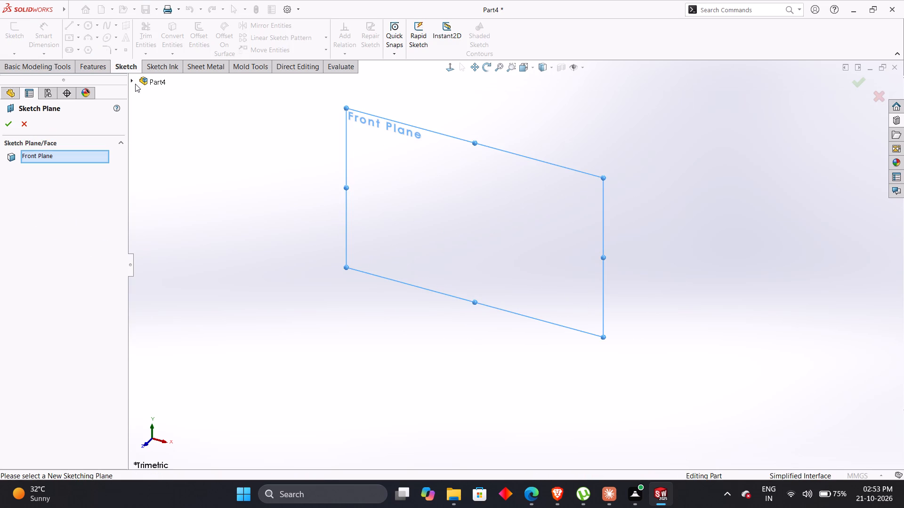
left_click(131, 80)
left_click(169, 130)
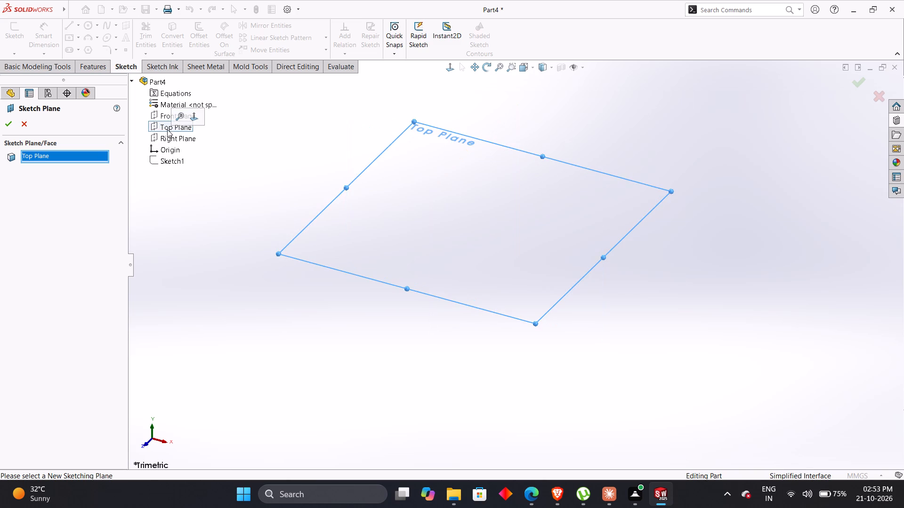
left_click(8, 128)
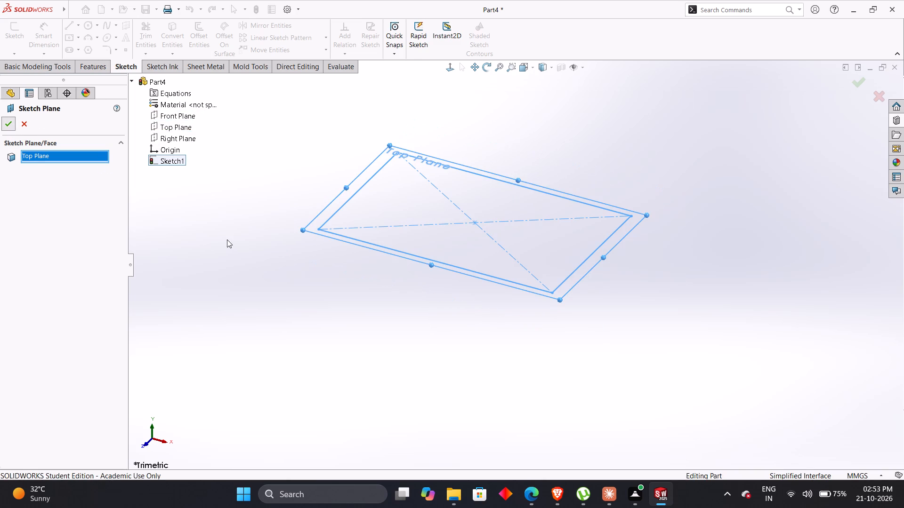
left_click(227, 243)
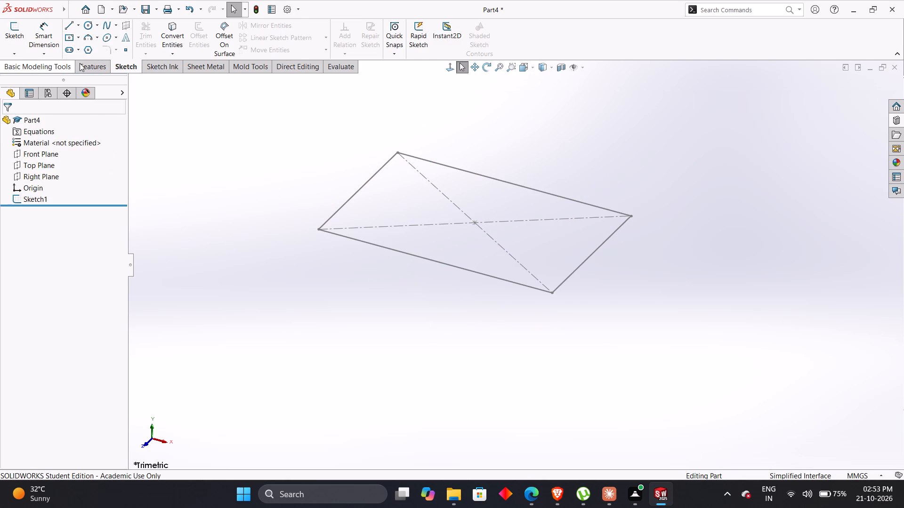
Extrude the 125 x 80 mm rectangle upward as a blind boss 10 mm thick.
left_click(80, 63)
left_click(27, 36)
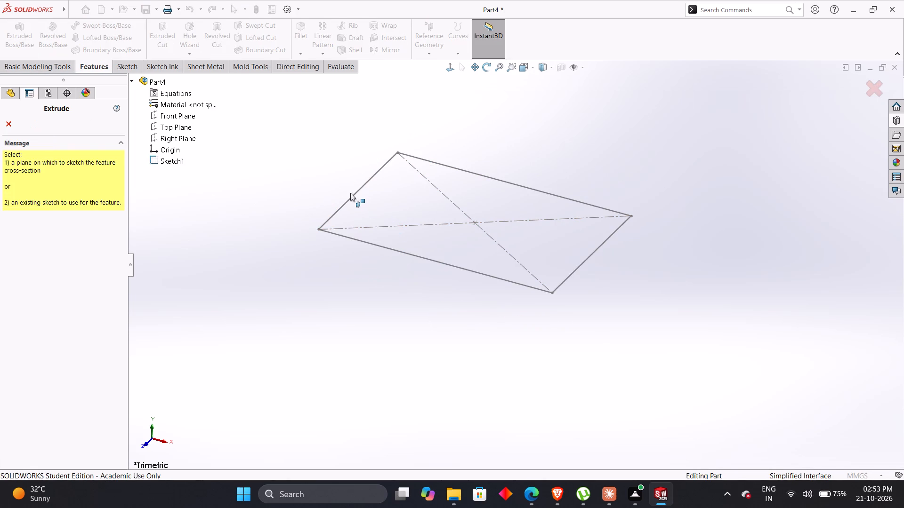
left_click(353, 196)
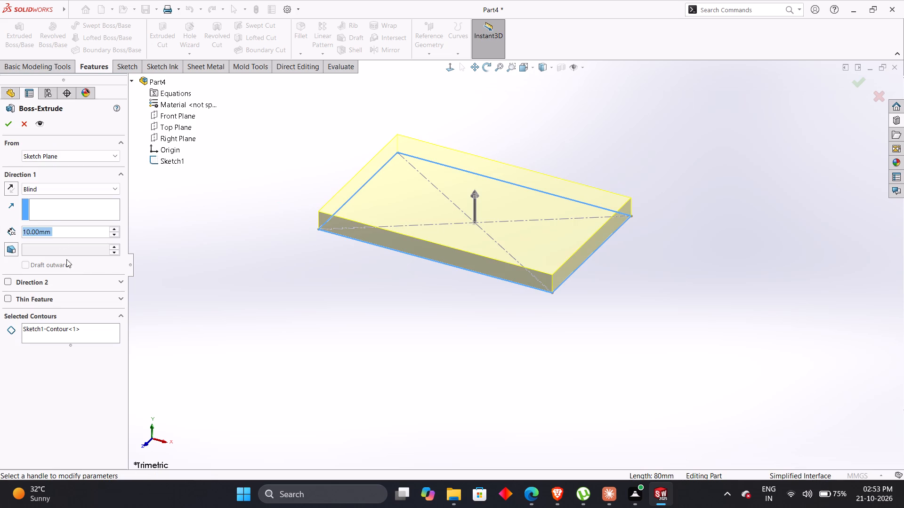
left_click(14, 125)
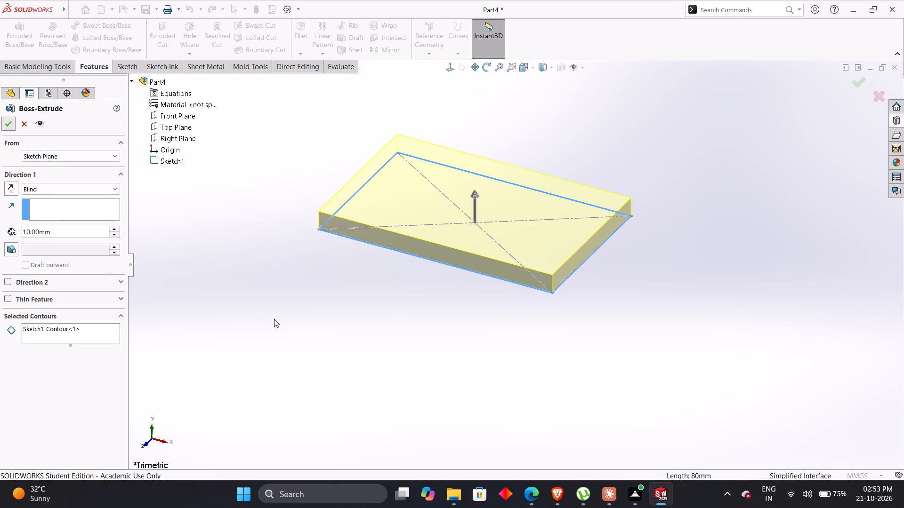
left_click(274, 319)
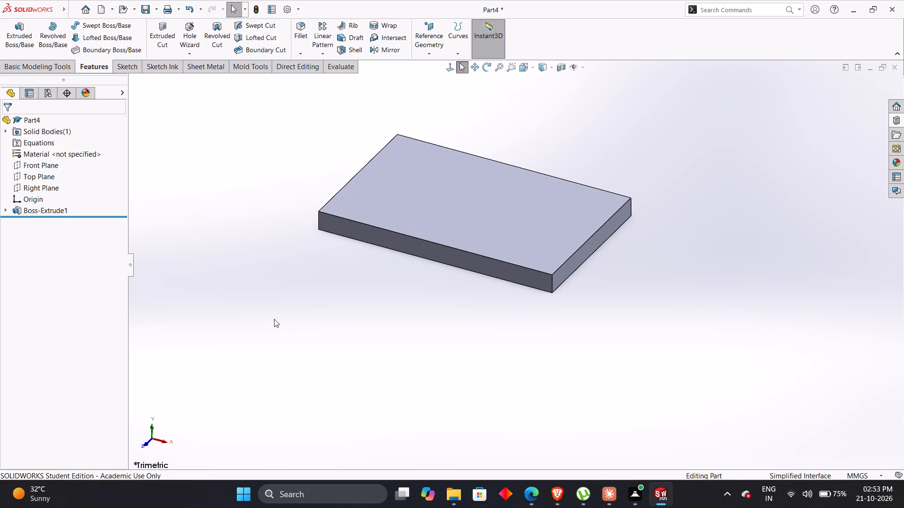
Start a new sketch on the base plate's long front side face.
key("alt+Tab")
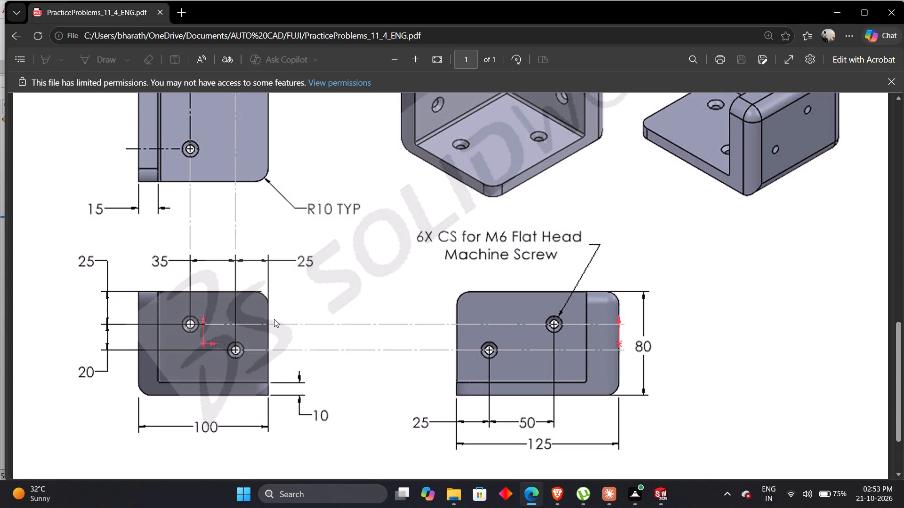
key("alt+Tab")
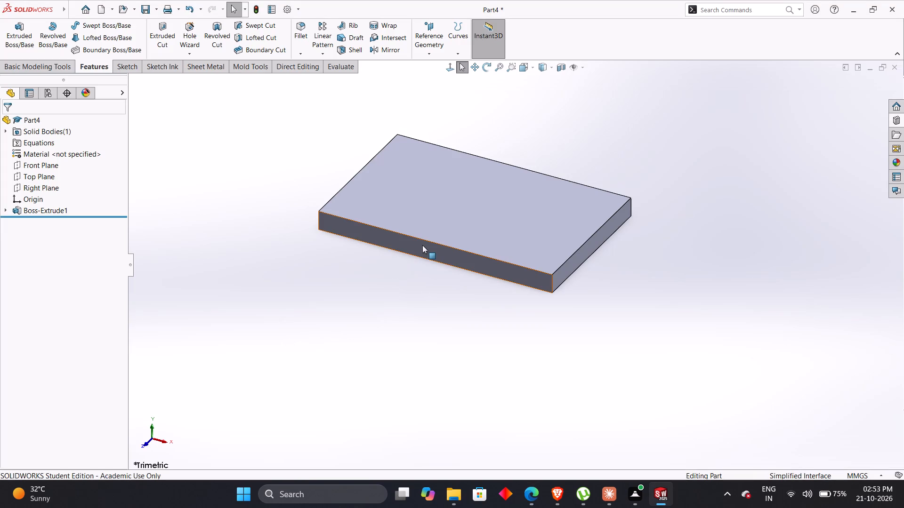
right_click(422, 245)
left_click(446, 231)
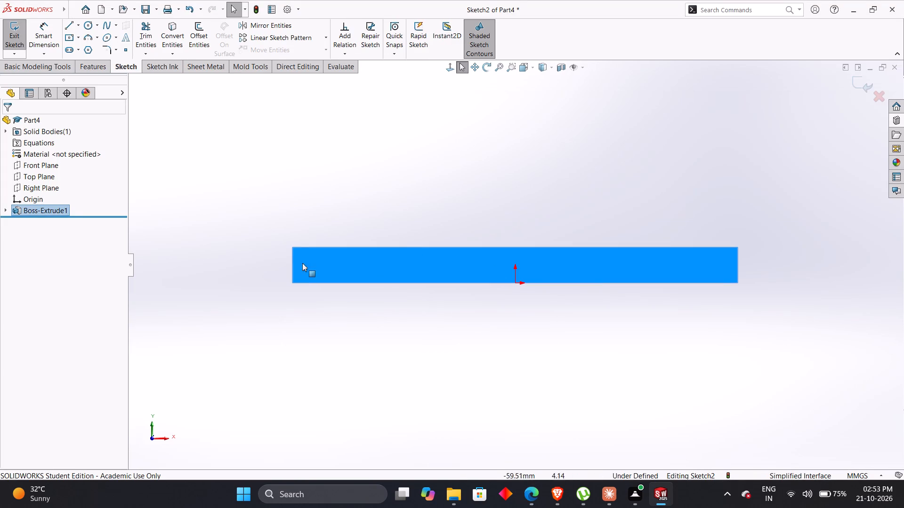
left_click(305, 199)
Compare the plate's orientation with the top and isometric views in the PDF drawing to locate the upright walls.
middle_click_drag(313, 232, 324, 254)
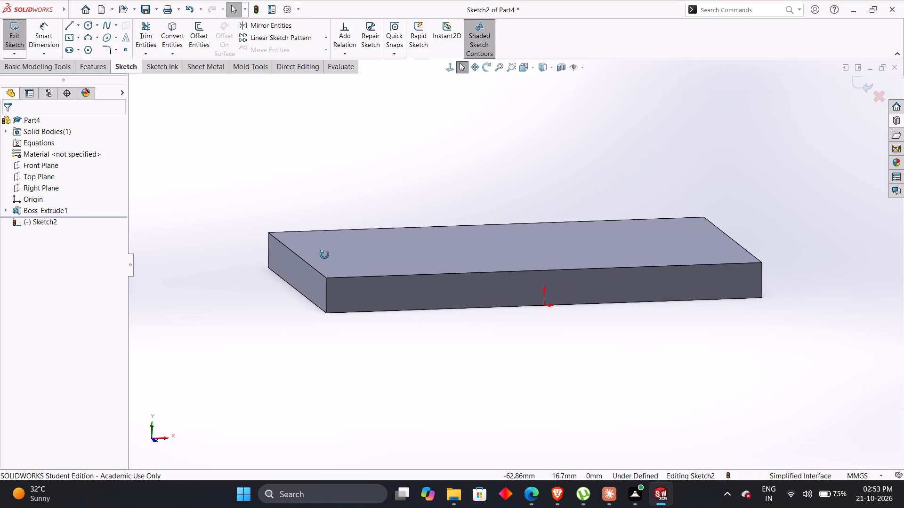
middle_click_drag(324, 254, 321, 252)
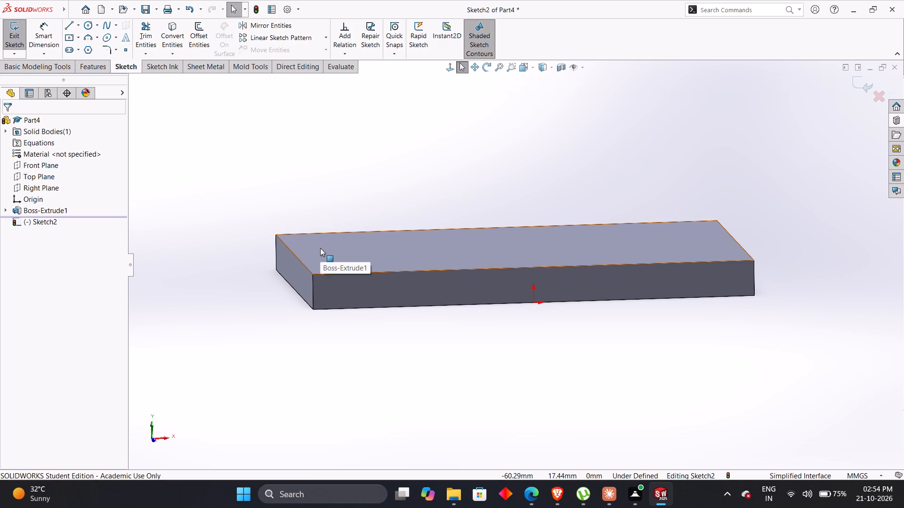
key("alt+Tab")
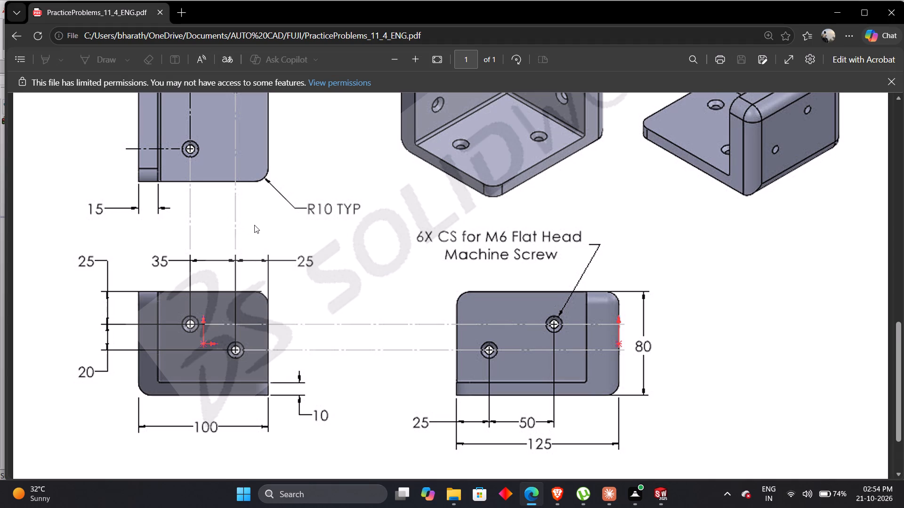
scroll(264, 229, "up", 2)
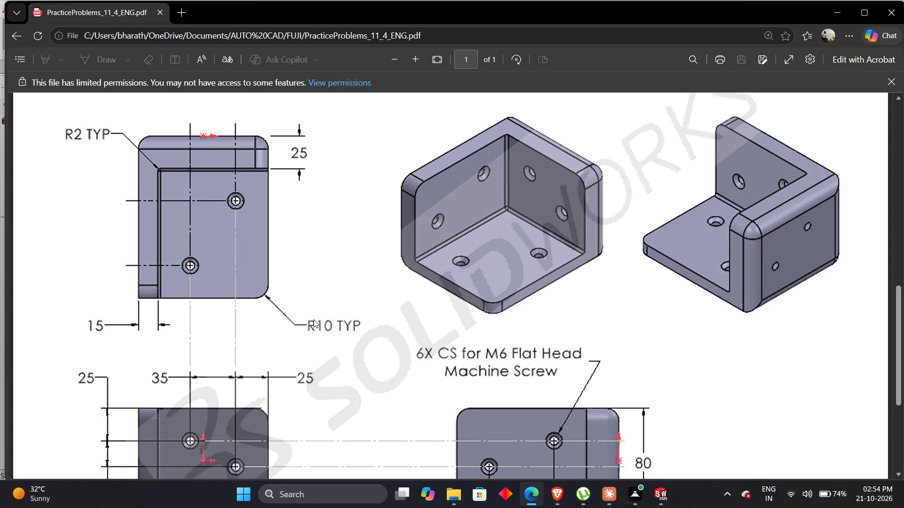
key("alt+Tab")
middle_click_drag(415, 239, 397, 242)
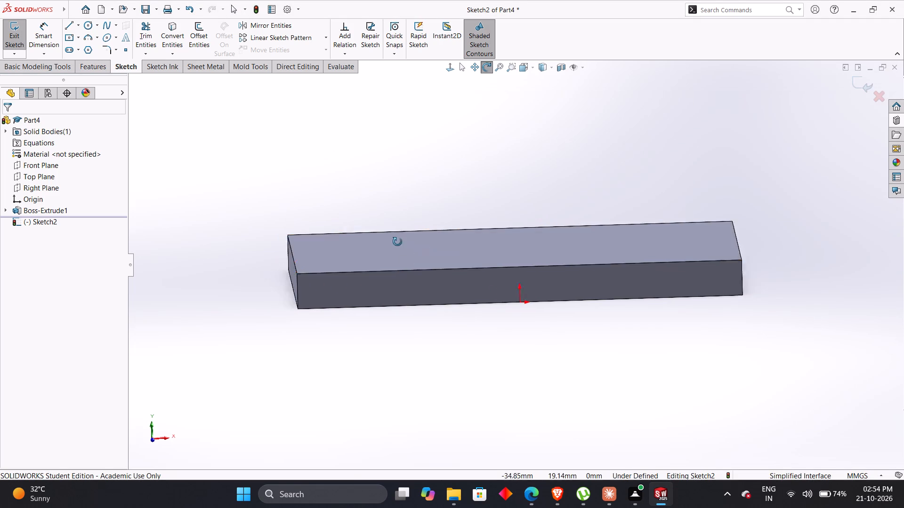
middle_click_drag(397, 242, 394, 273)
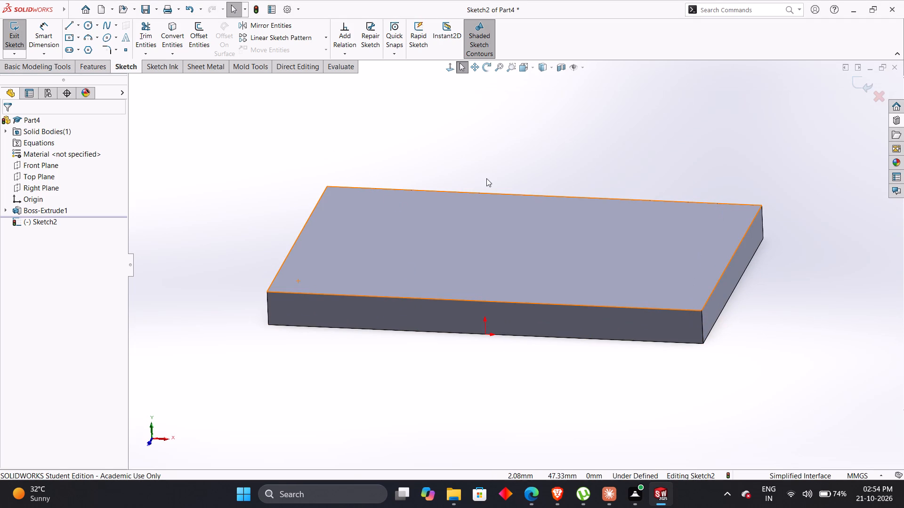
key("alt+Tab")
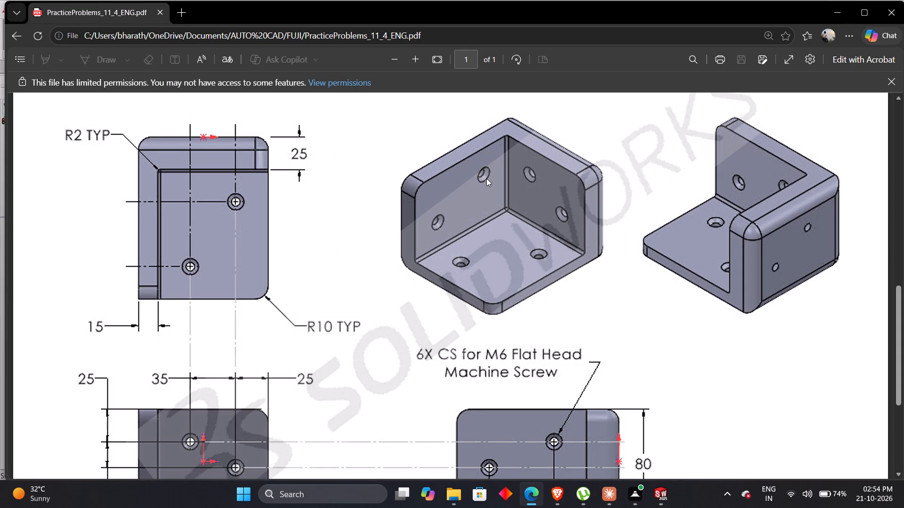
key("alt+Tab")
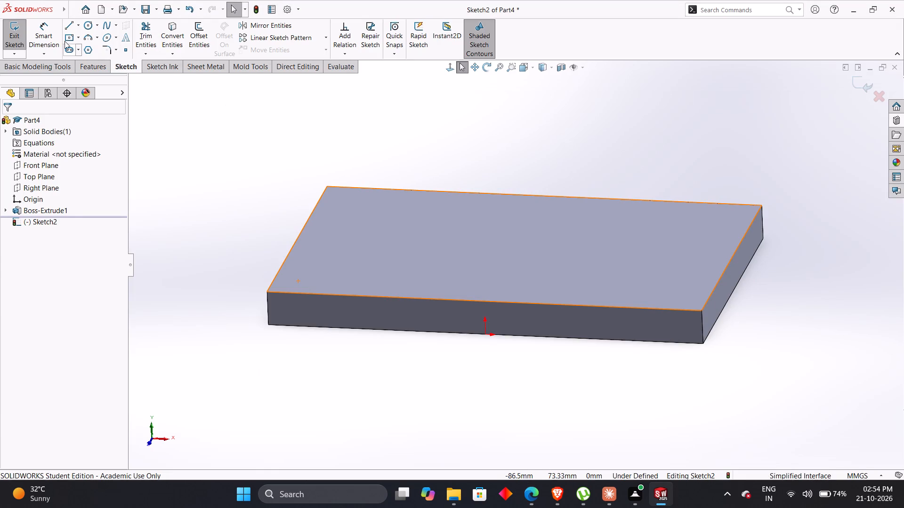
Sketch a closed L-shaped profile along the plate's 125 mm top edge, with an upright about 51 mm tall and a low arm about 17 mm tall.
left_click(65, 28)
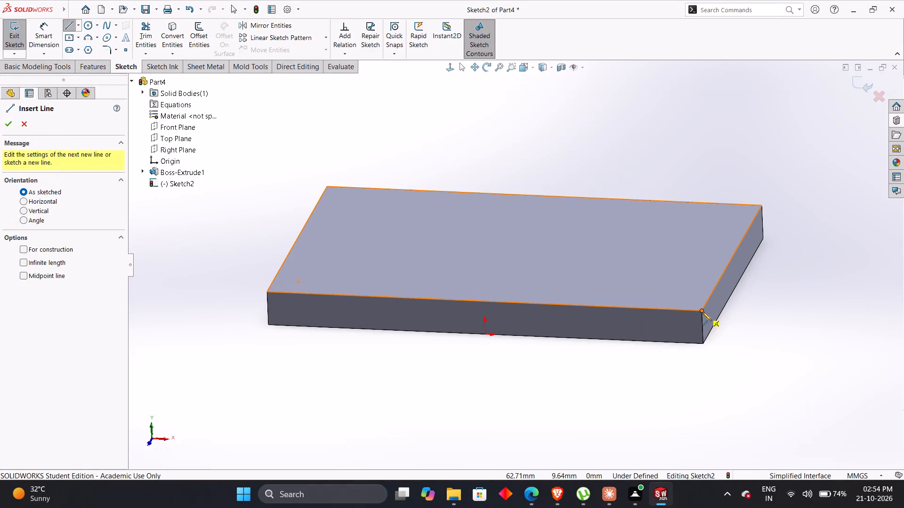
left_click(702, 312)
middle_click_drag(683, 256, 709, 183)
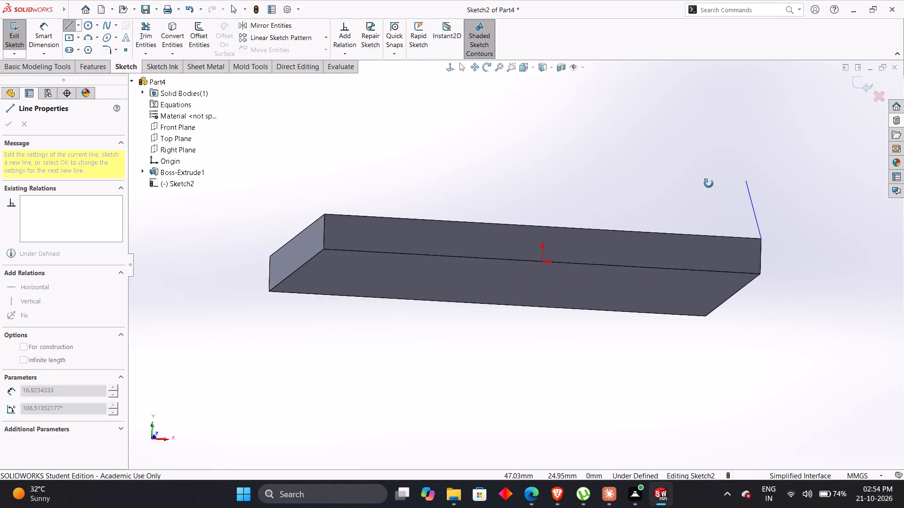
middle_click_drag(709, 183, 698, 201)
key("ctrl+1")
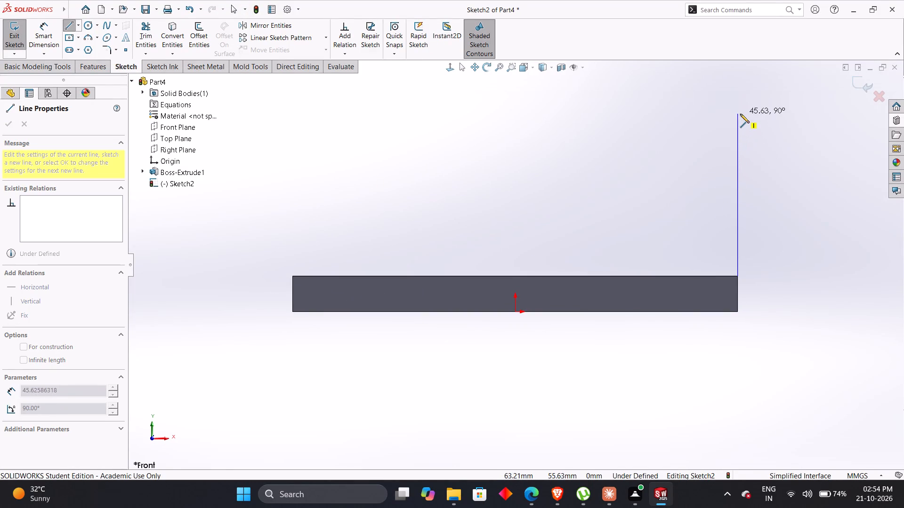
left_click(740, 95)
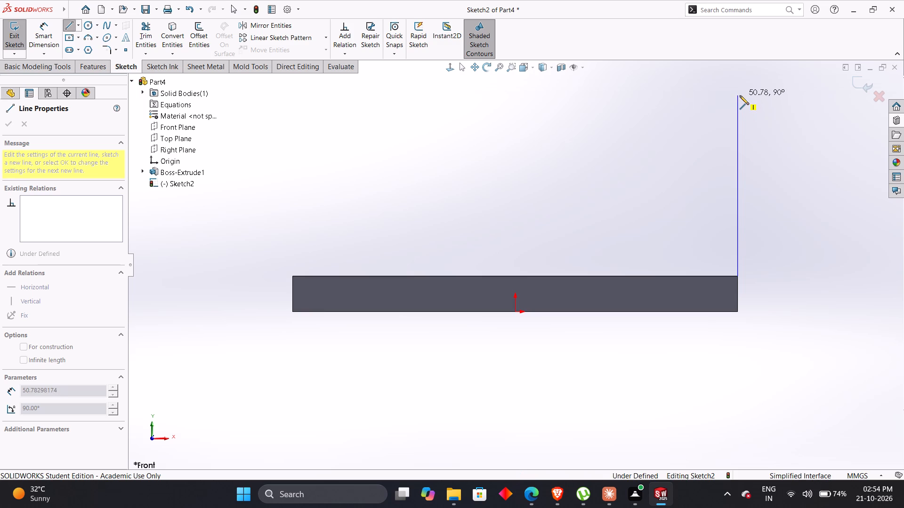
left_click(712, 97)
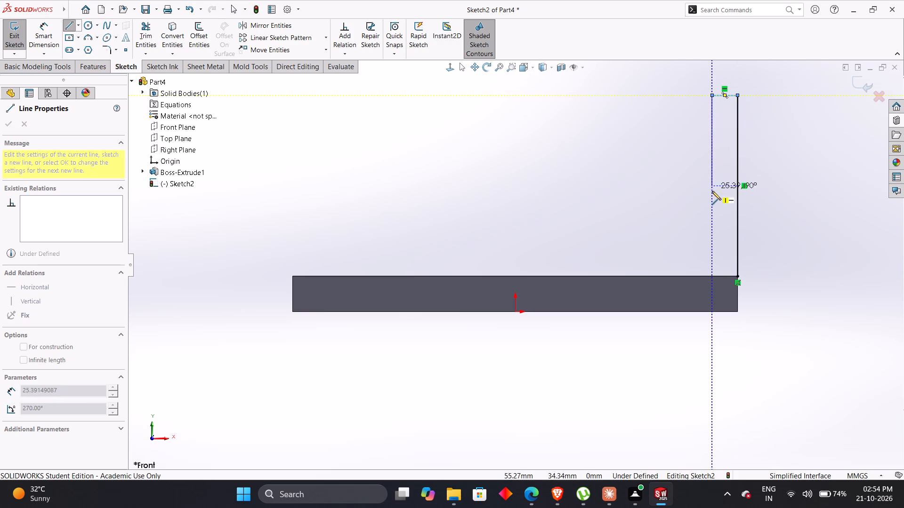
left_click(710, 214)
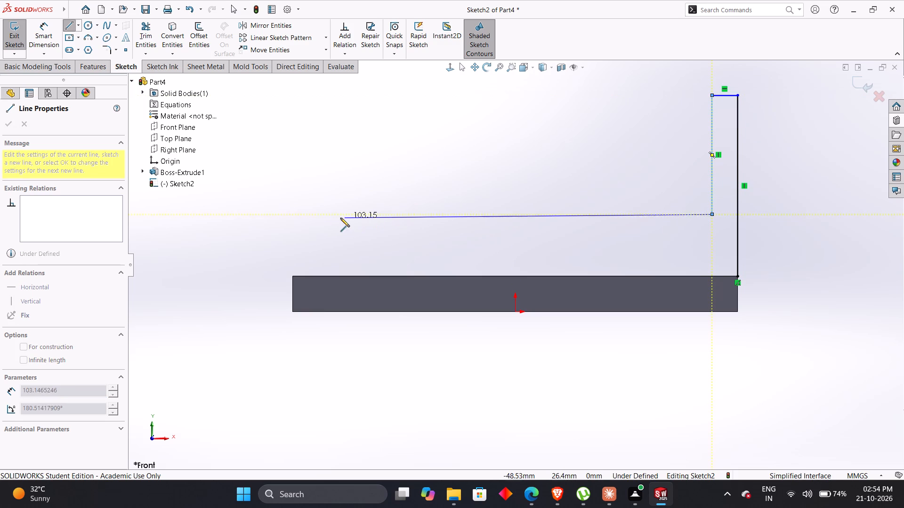
left_click(293, 214)
left_click(293, 275)
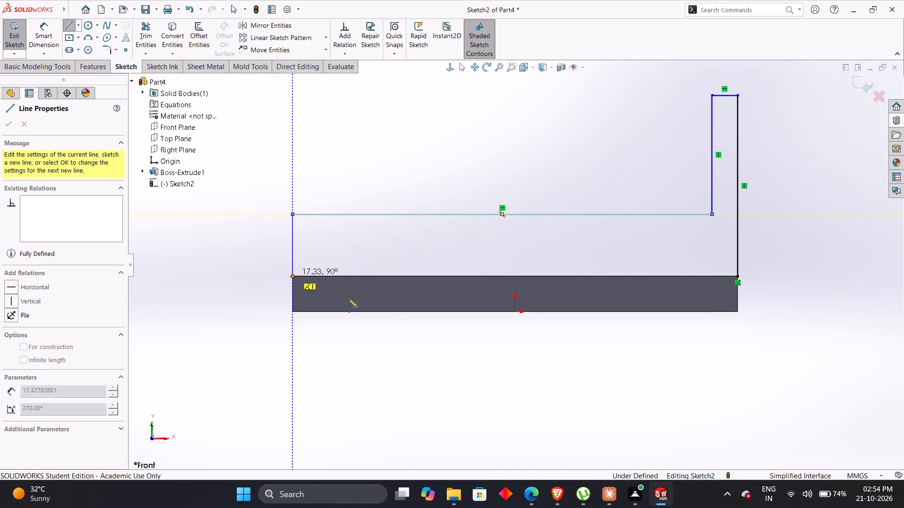
left_click(736, 277)
key("Escape")
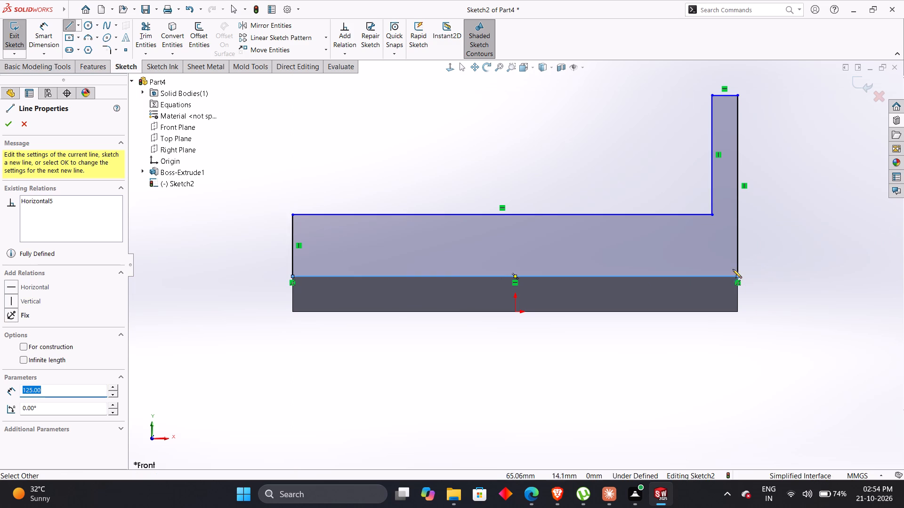
key("Escape")
key("Escape")
Delete the L-profile's long upper horizontal line, its 125 mm base line and the short vertical line at the far end.
middle_click_drag(444, 334, 528, 375)
middle_click_drag(521, 355, 558, 365)
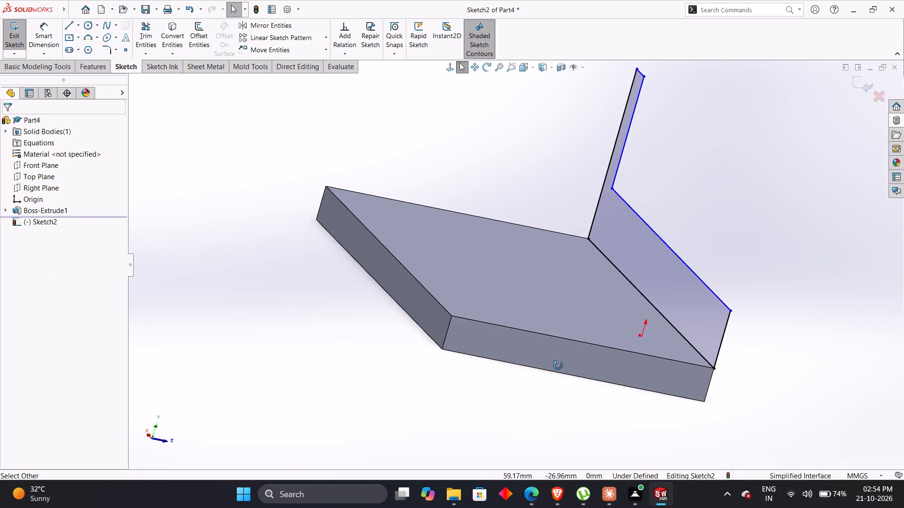
middle_click_drag(558, 365, 550, 360)
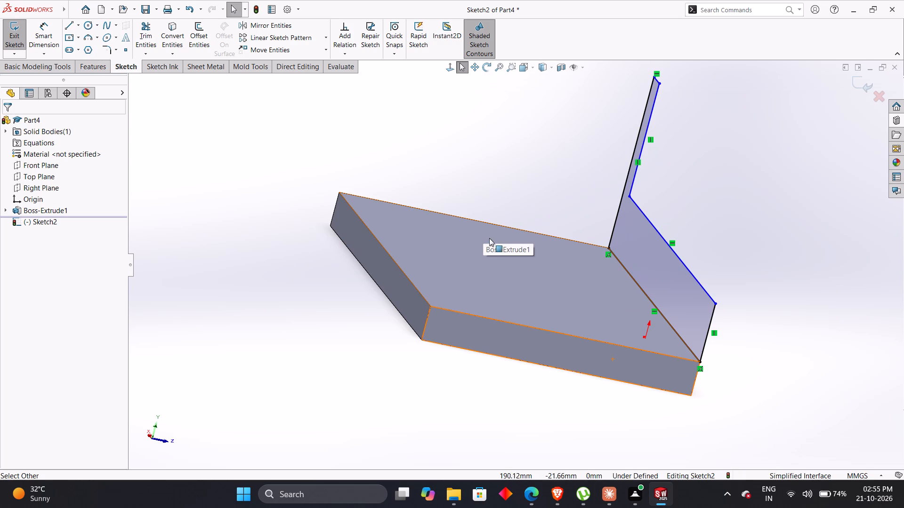
middle_click_drag(468, 248, 347, 212)
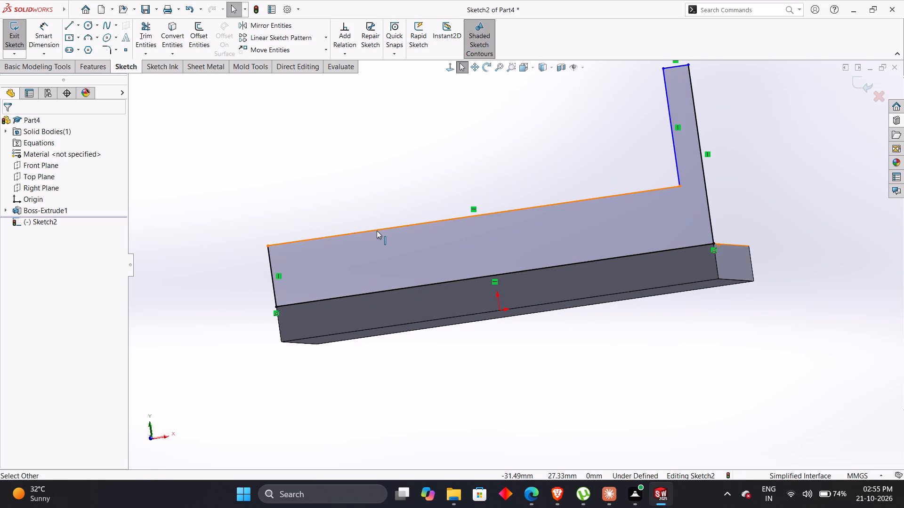
left_click(377, 230)
key("Delete")
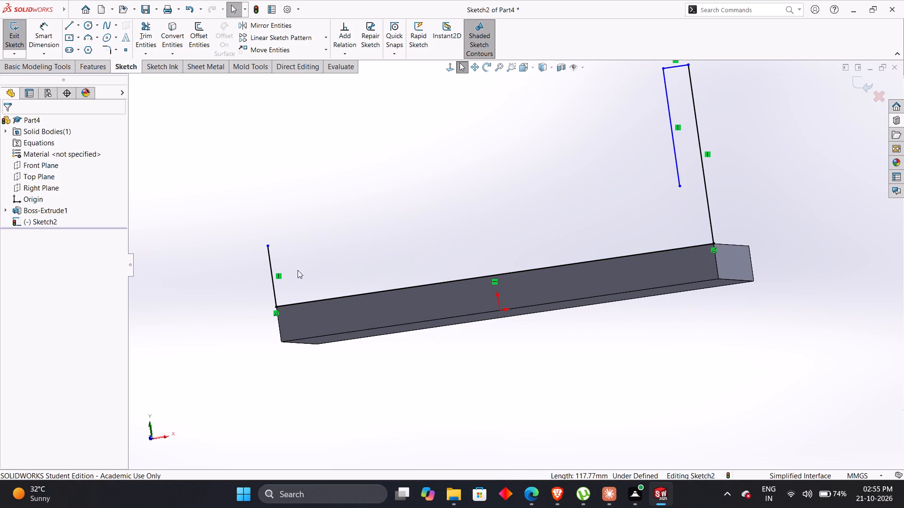
left_click(276, 278)
key("Delete")
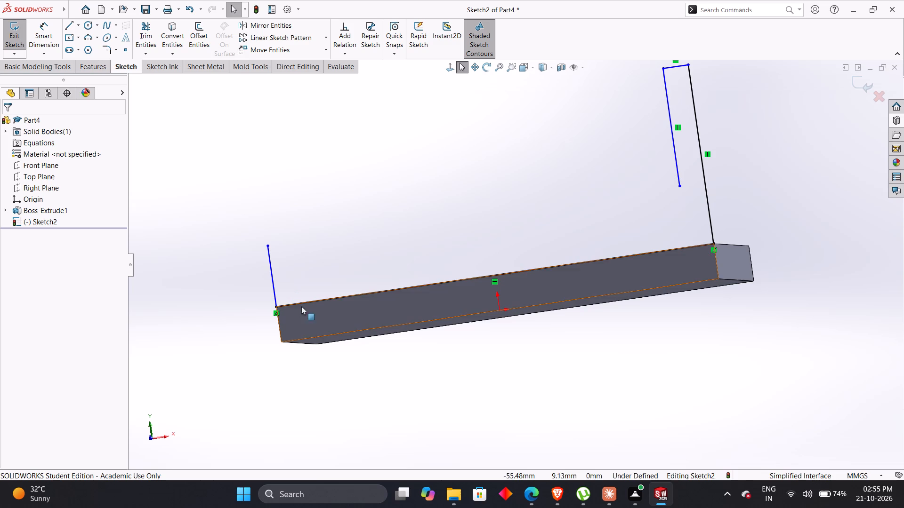
left_click(303, 303)
key("Delete")
key("Delete")
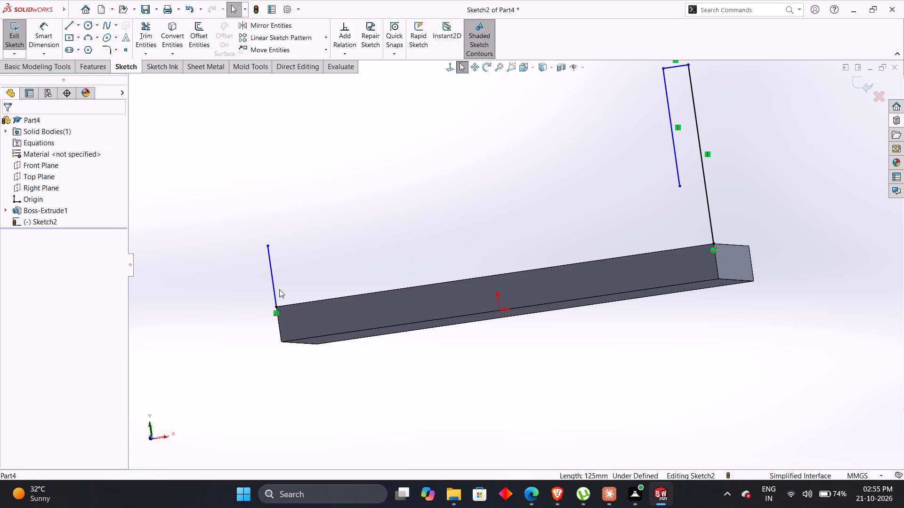
left_click(274, 294)
key("Delete")
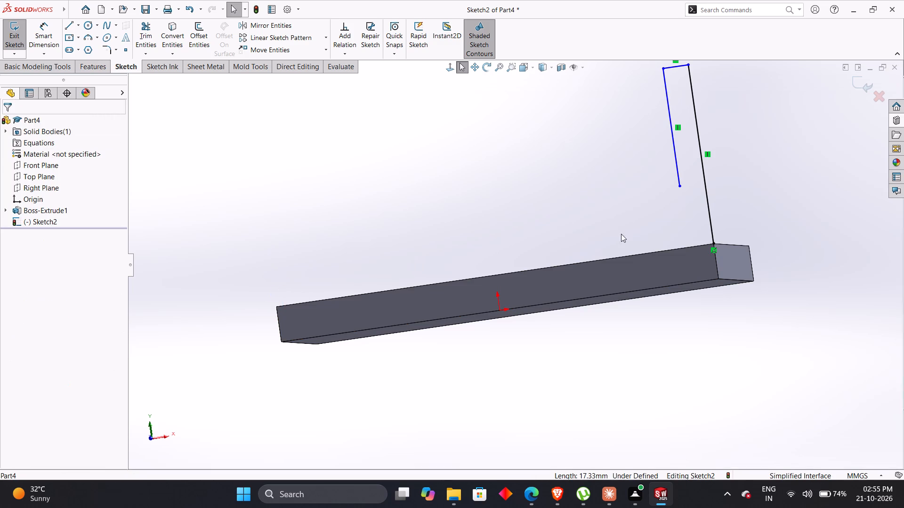
Extend the upright's inner line down to the plate's top edge and close the profile with a base line about 8.4 mm long.
left_click_drag(679, 185, 684, 243)
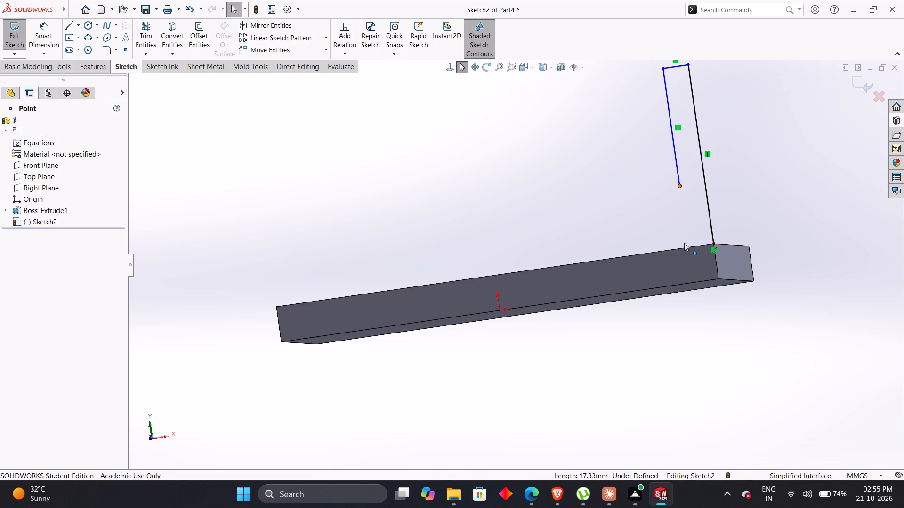
left_click_drag(684, 243, 684, 247)
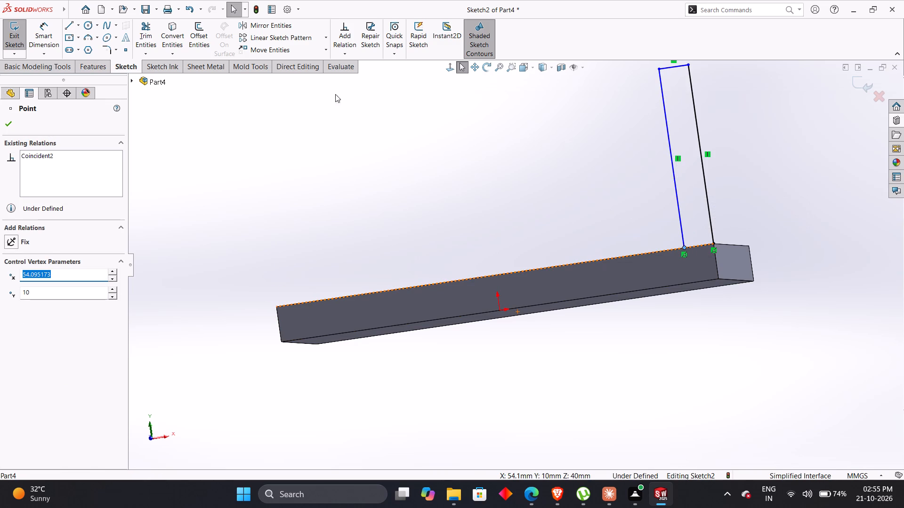
left_click(68, 25)
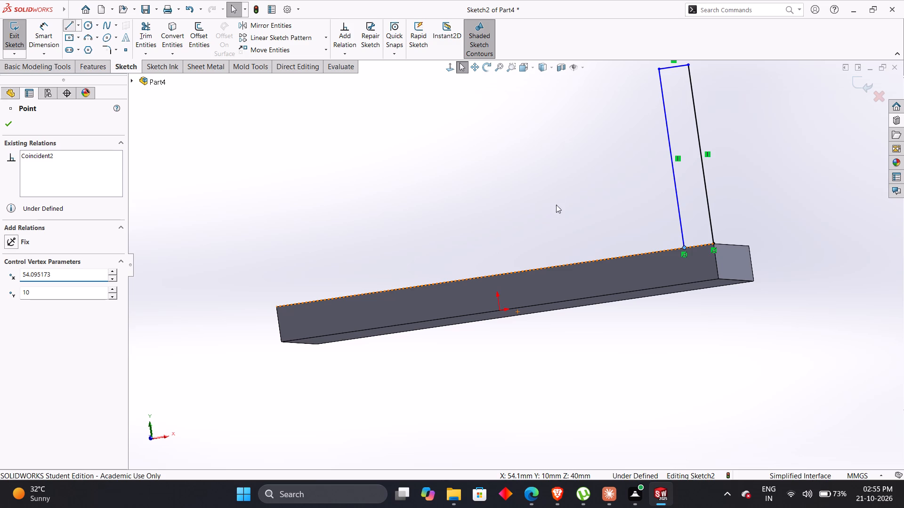
left_click(684, 248)
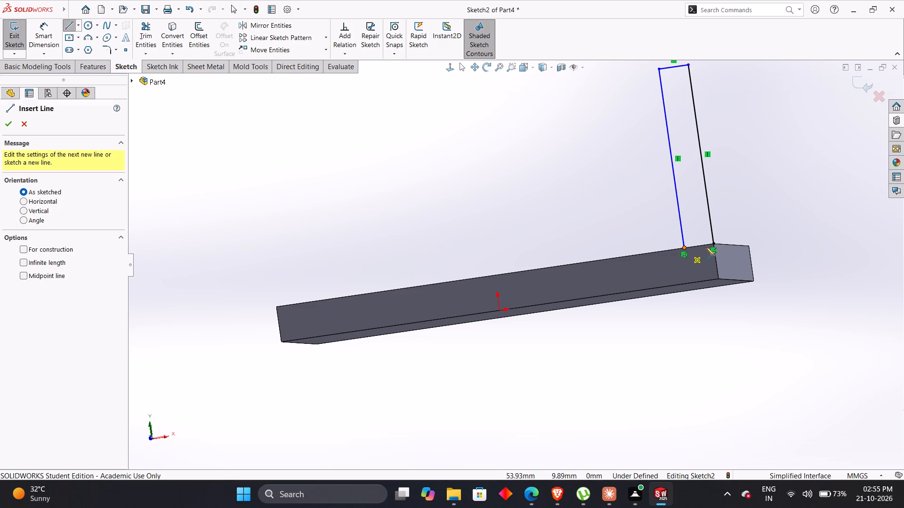
left_click(715, 243)
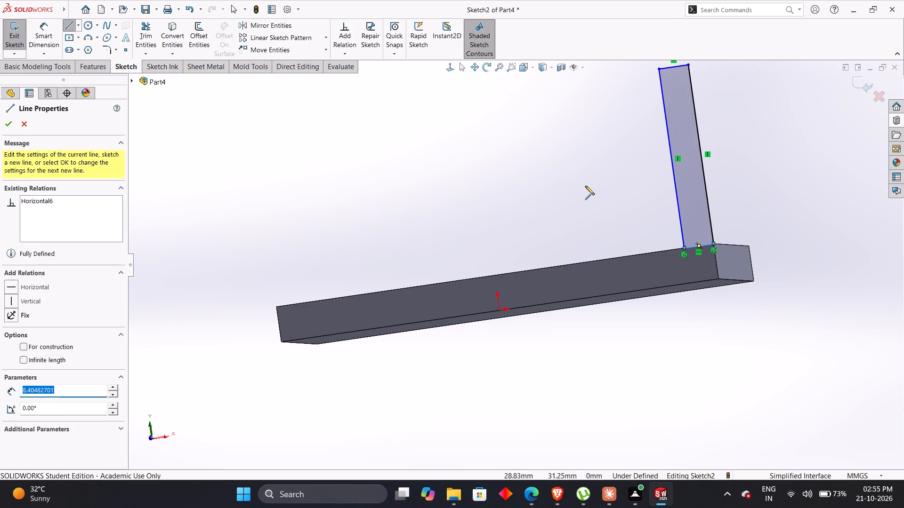
key("Escape")
key("Escape")
key("Escape")
Check the overall height and base thickness in the PDF drawing and dimension the upright profile's height as 70 mm.
middle_click_drag(548, 202, 593, 243)
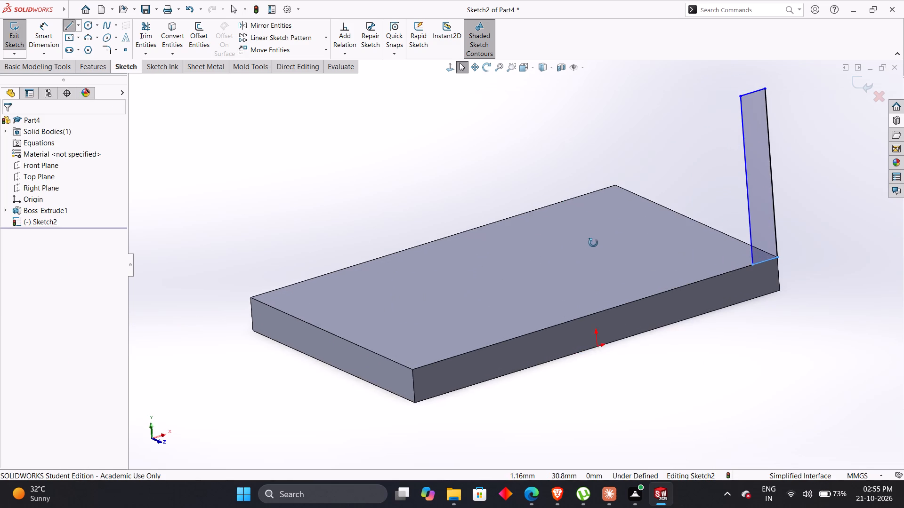
middle_click_drag(593, 243, 594, 254)
right_click_drag(463, 231, 475, 131)
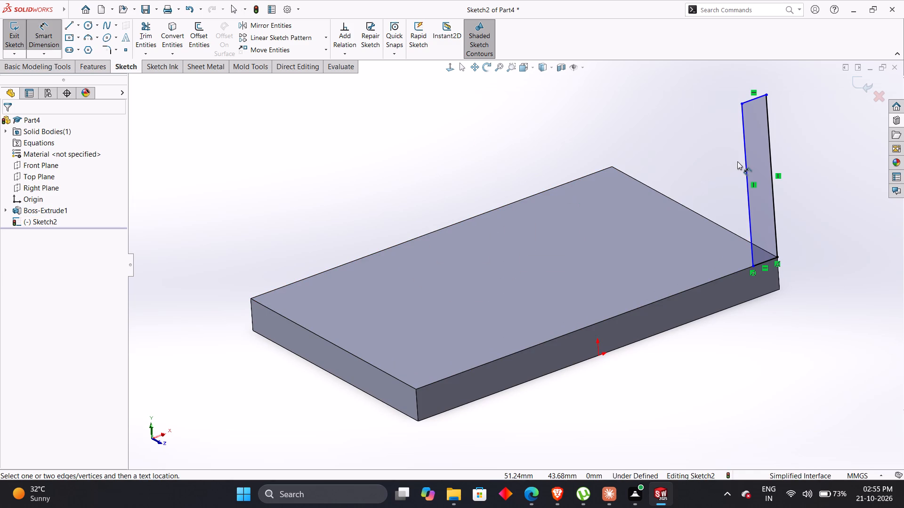
key("alt+Tab")
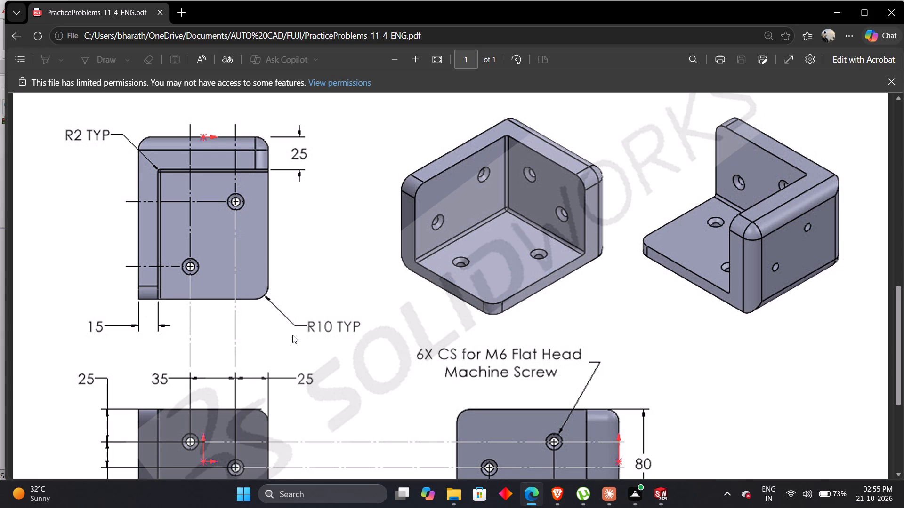
scroll(292, 335, "up", 2)
scroll(292, 335, "down", 3)
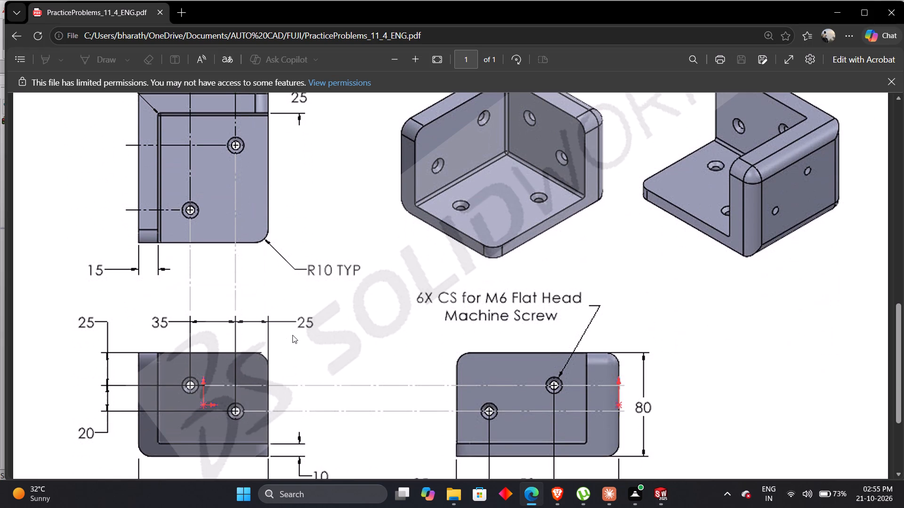
scroll(292, 335, "down", 1)
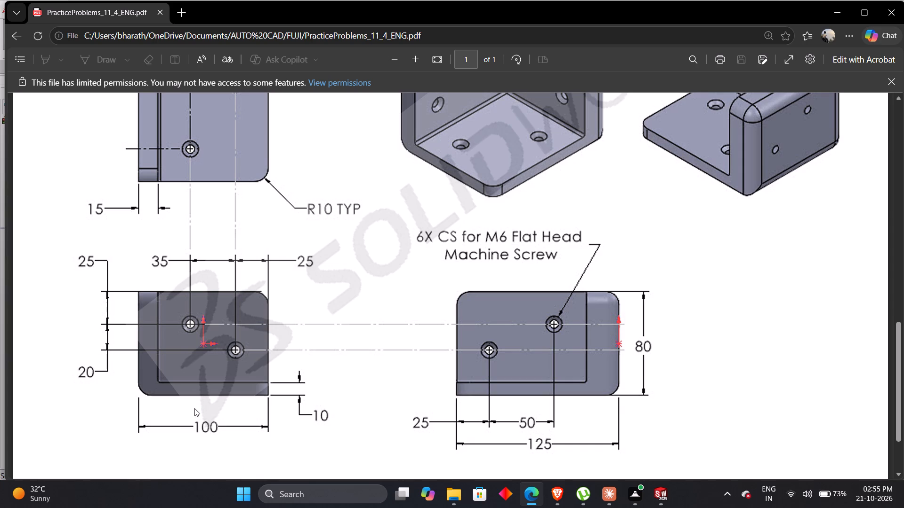
key("alt+Tab")
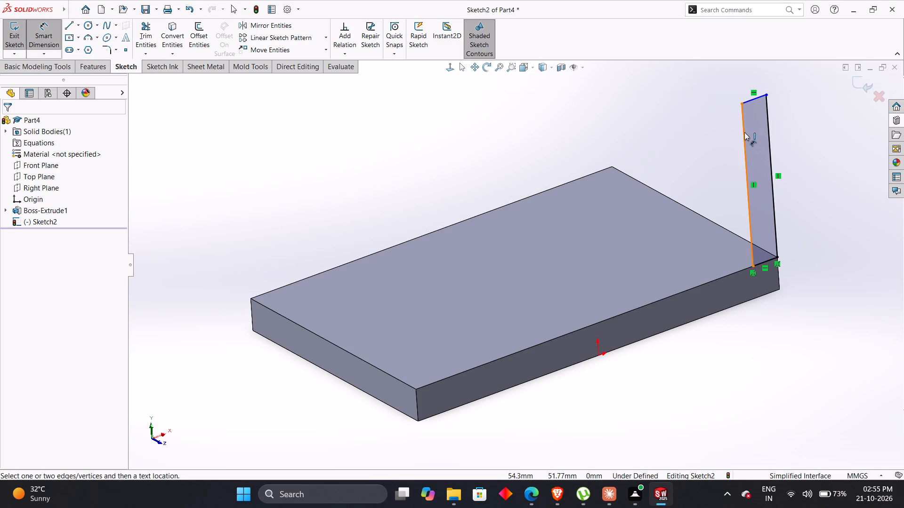
key("alt+Tab")
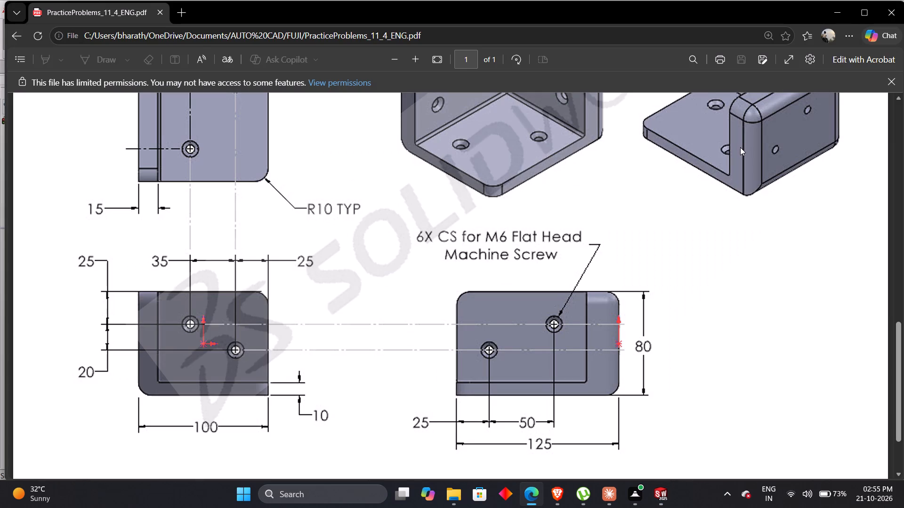
key("alt+Tab")
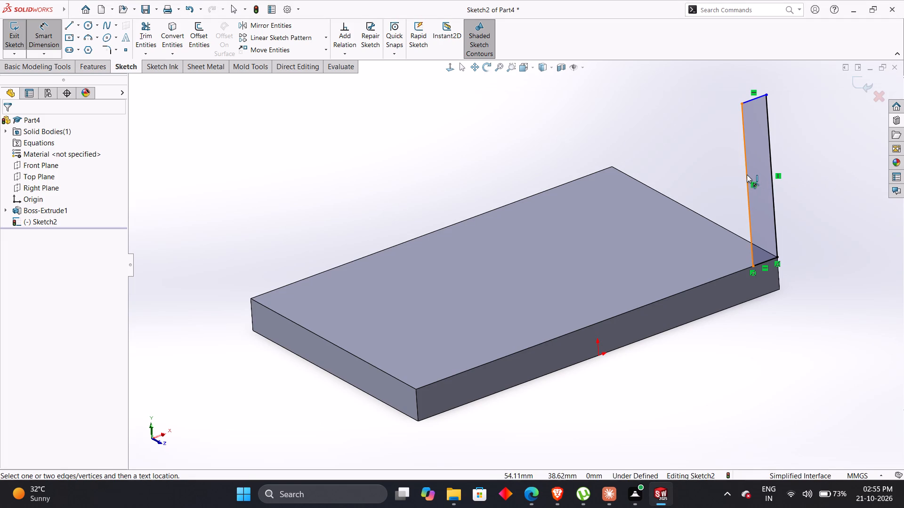
left_click(747, 175)
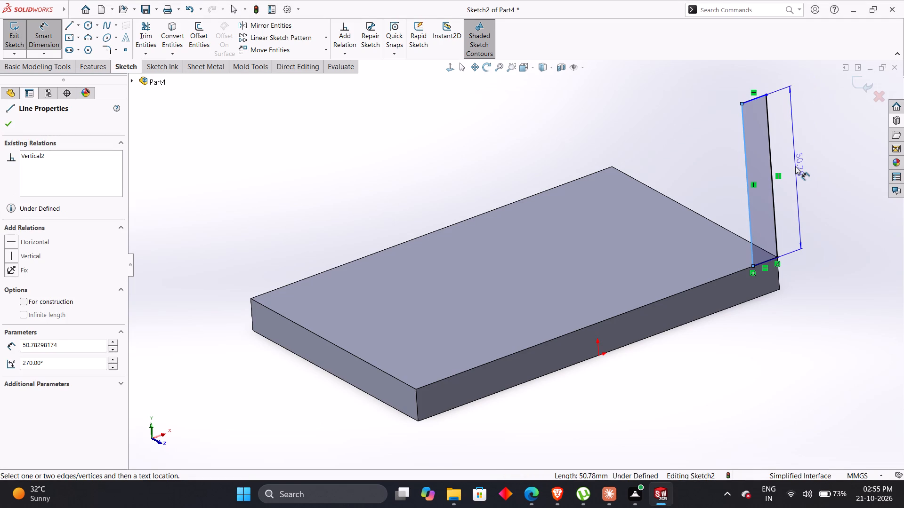
middle_click_drag(795, 166, 743, 220)
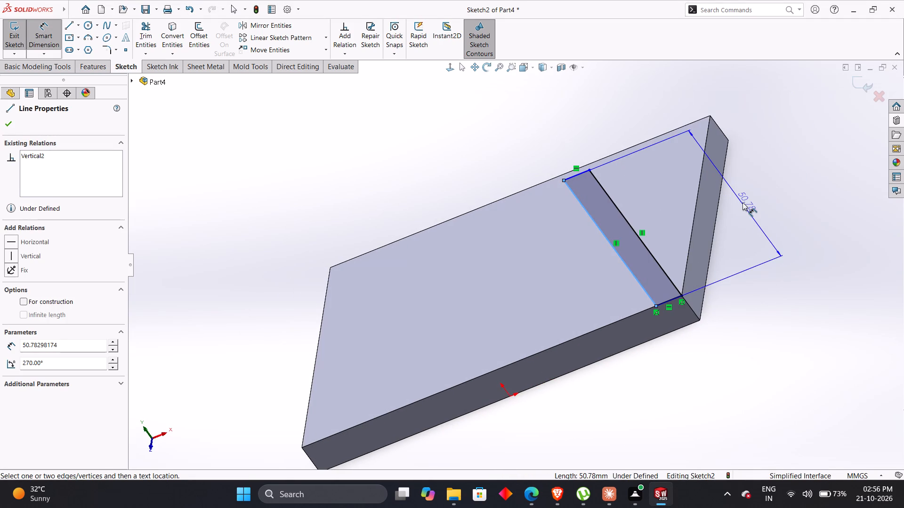
left_click(743, 201)
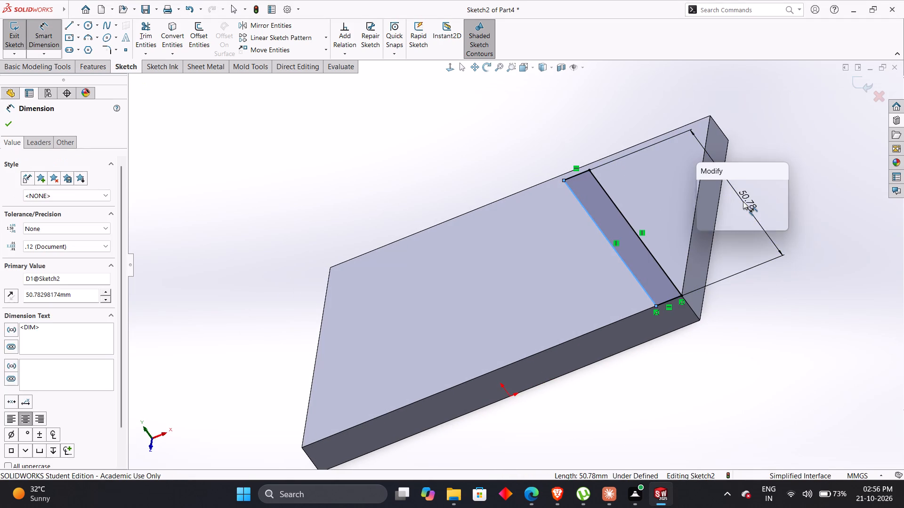
type("70")
key("Return")
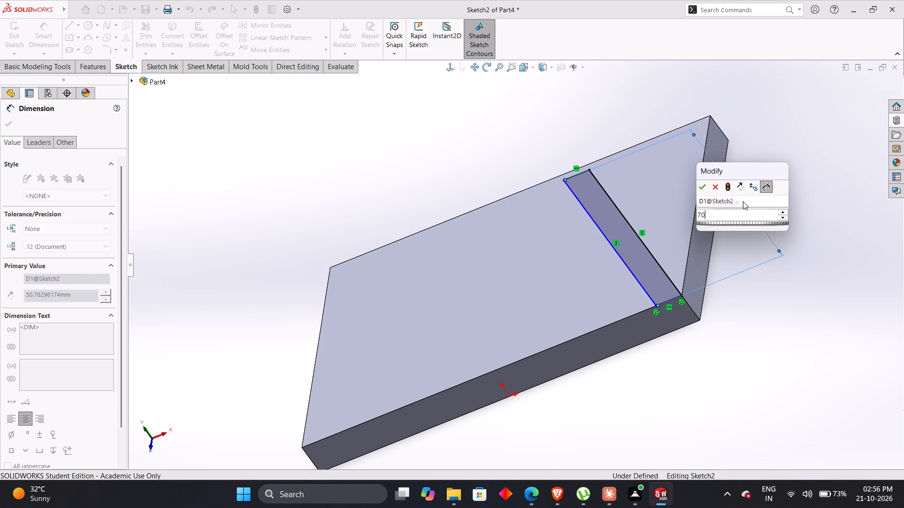
left_click(765, 188)
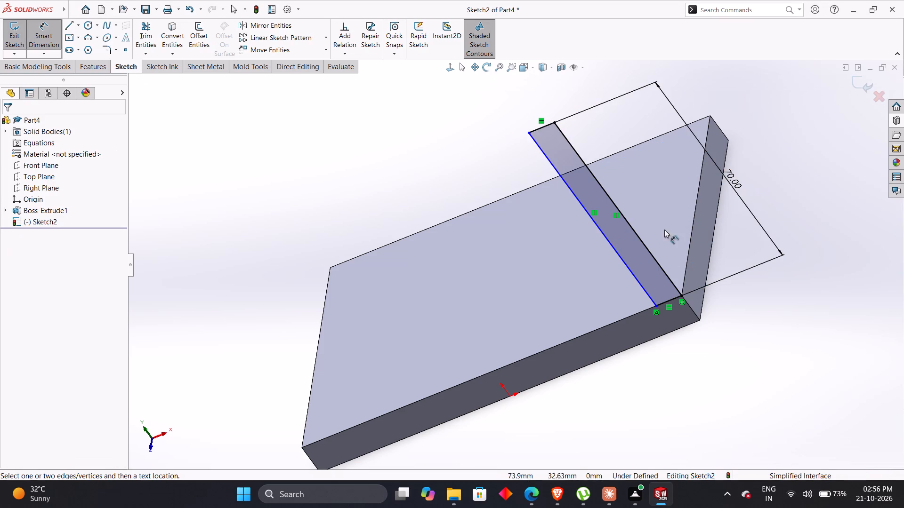
Check the PDF drawing and dimension the upright profile's width as 10 mm.
left_click(619, 257)
left_click(645, 245)
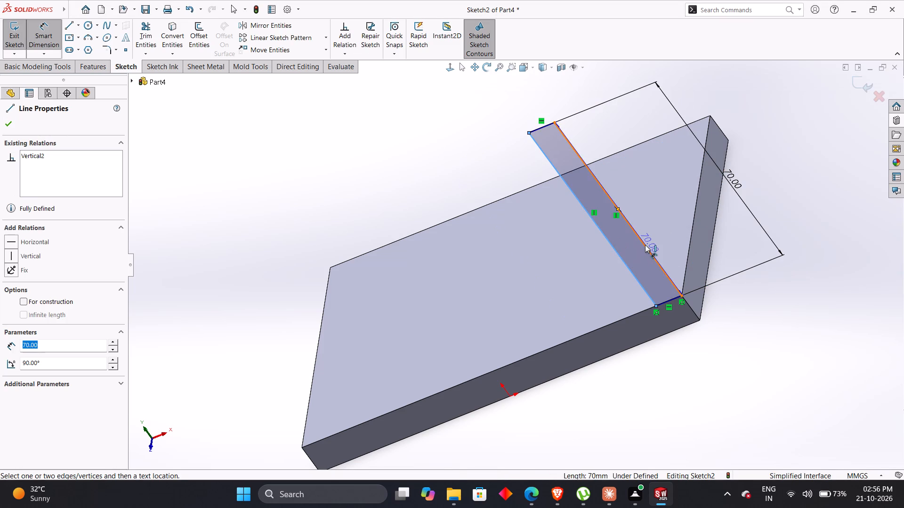
left_click(660, 389)
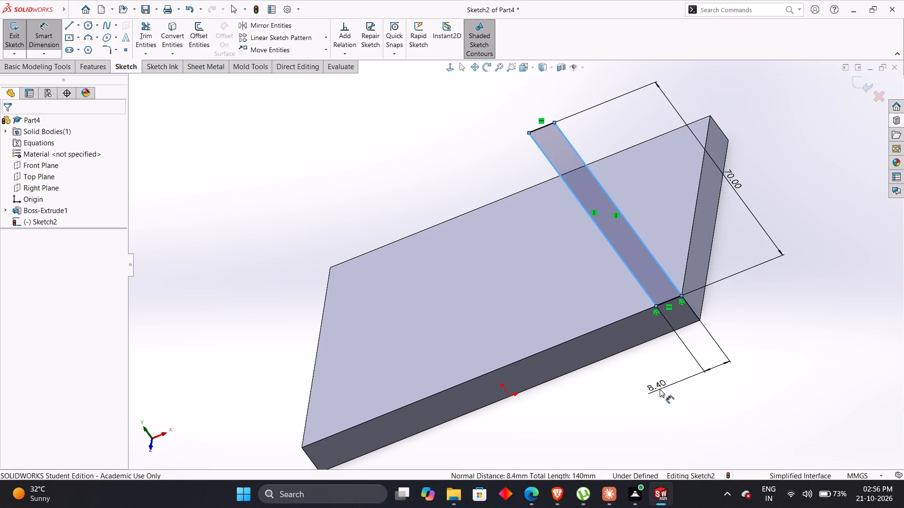
key("alt+Tab")
key("alt+Tab")
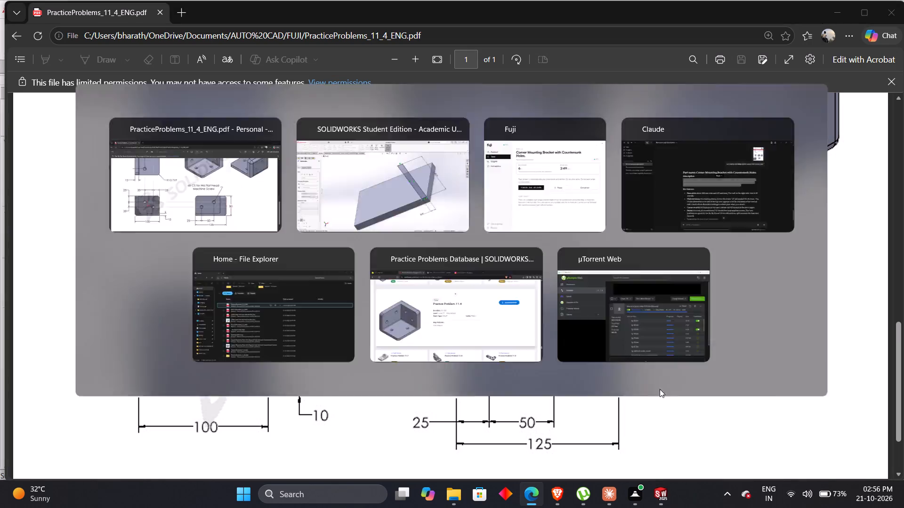
type("10")
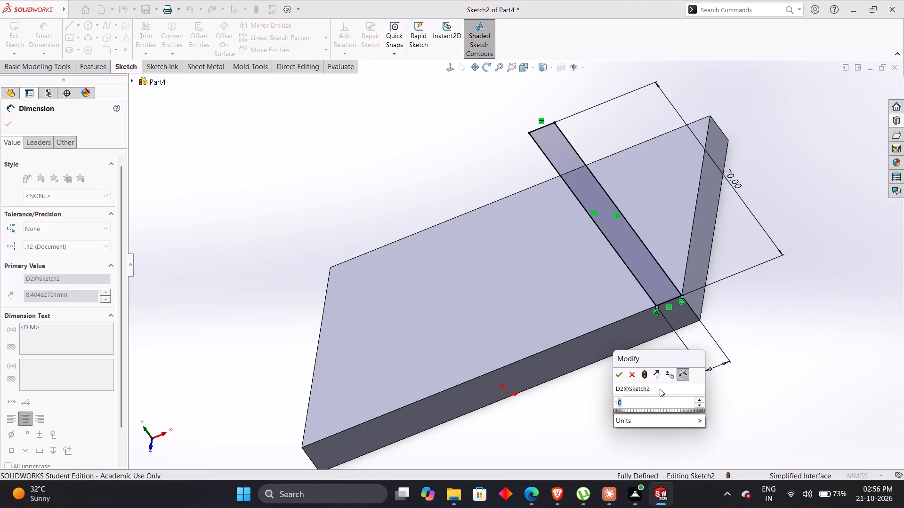
key("Return")
left_click(767, 356)
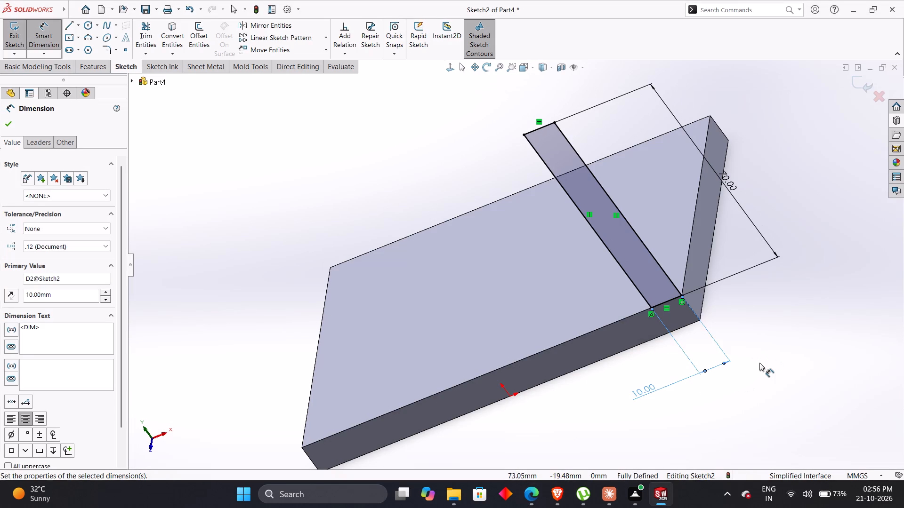
Extrude the upright profile 80 mm blind in the reversed direction, across the base plate and merged with it.
key("shift+e")
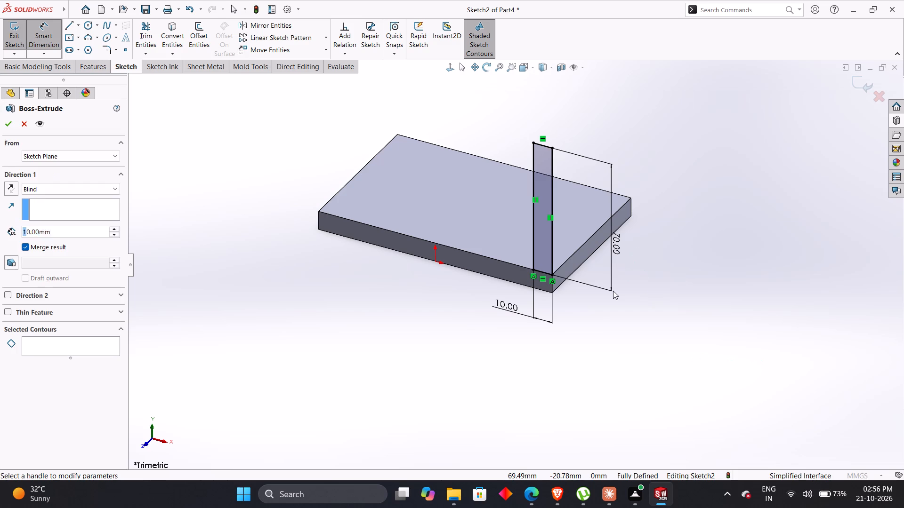
middle_click_drag(329, 271, 458, 337)
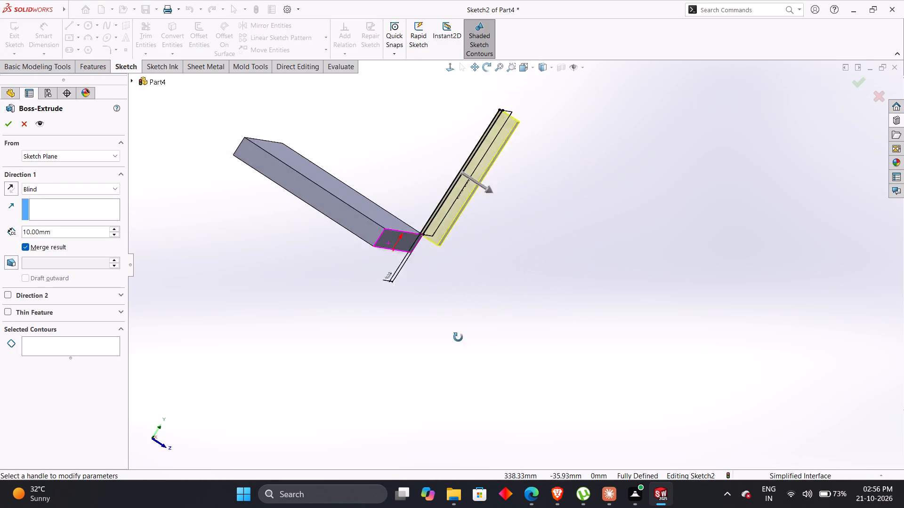
middle_click_drag(458, 337, 453, 325)
left_click(10, 190)
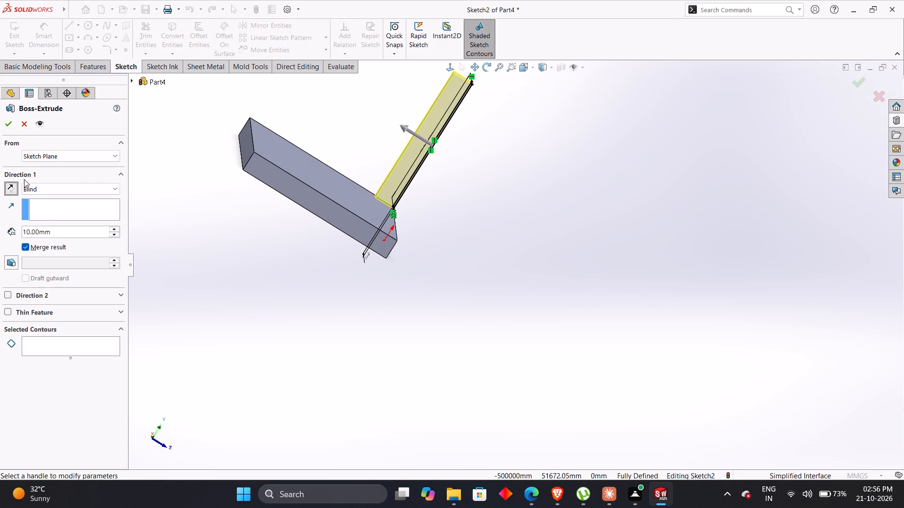
left_click_drag(56, 232, 19, 230)
left_click_drag(19, 230, 18, 230)
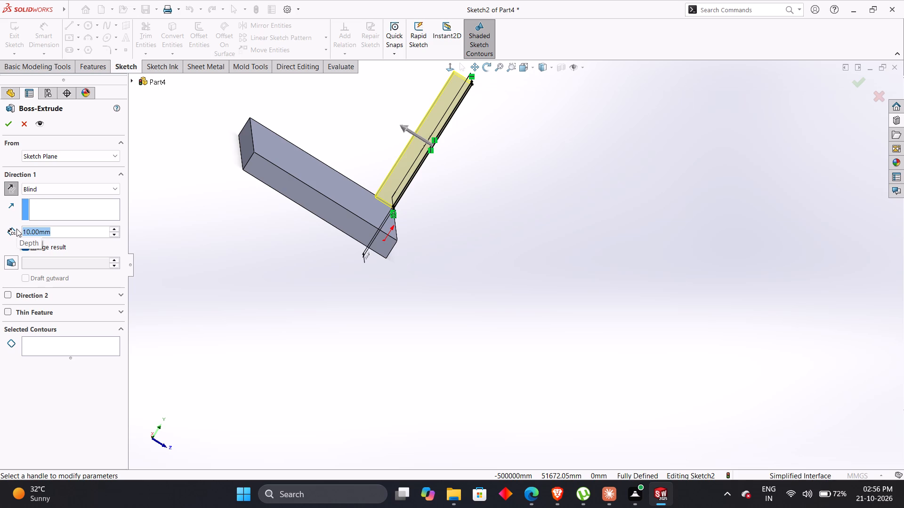
type("80")
key("Return")
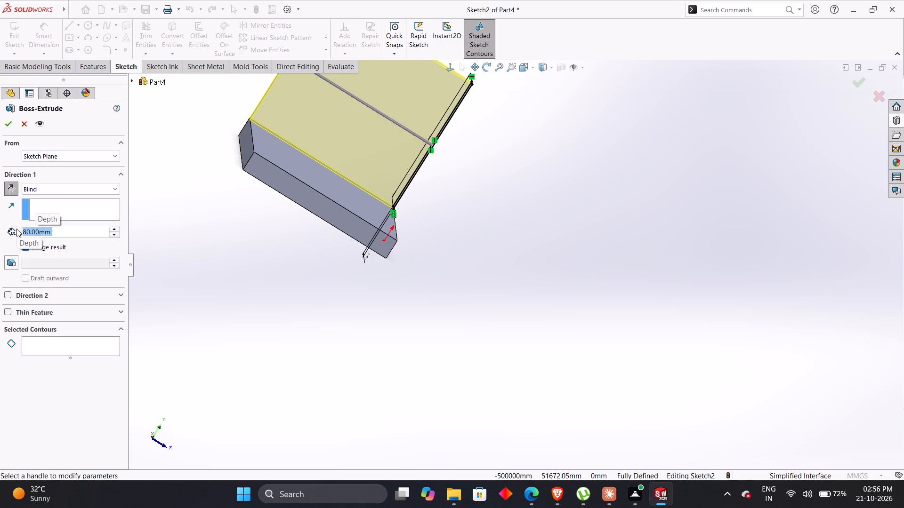
left_click(8, 125)
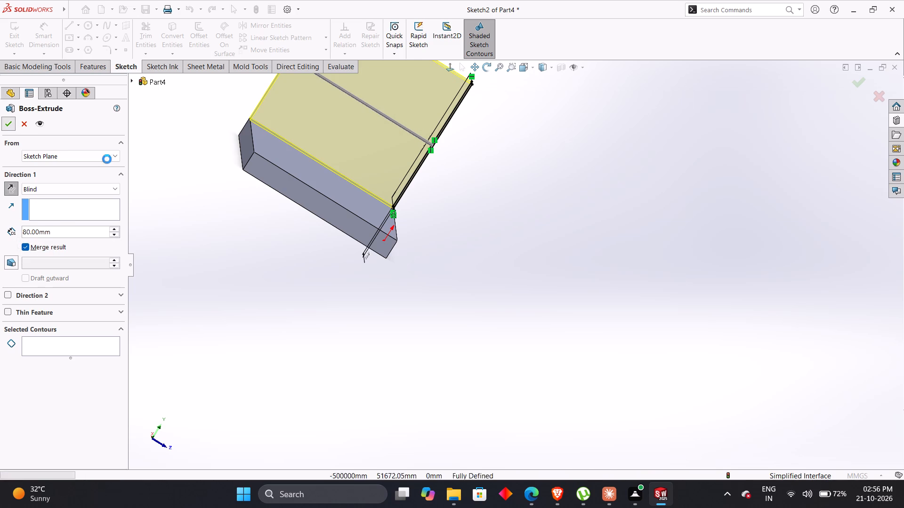
left_click(271, 256)
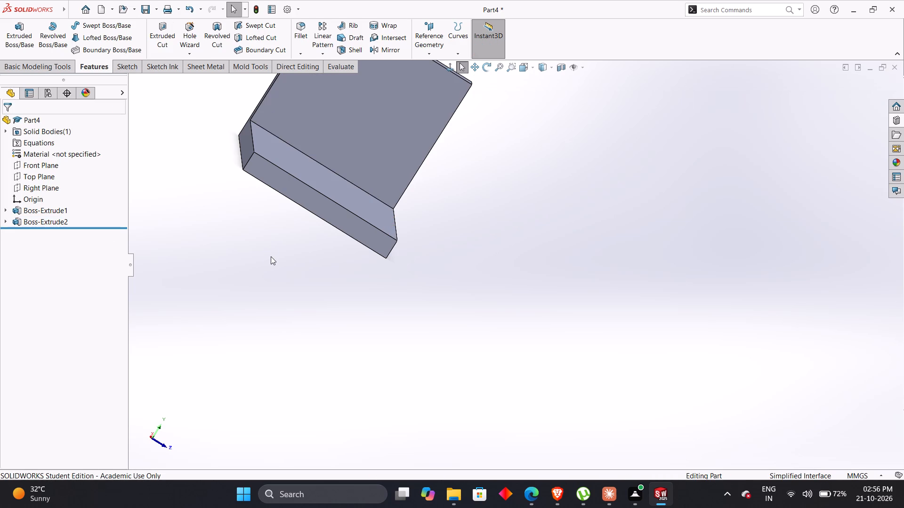
Compare the extruded wall with the PDF drawing's views and check the upright walls' thickness dimensions.
key("ctrl+7")
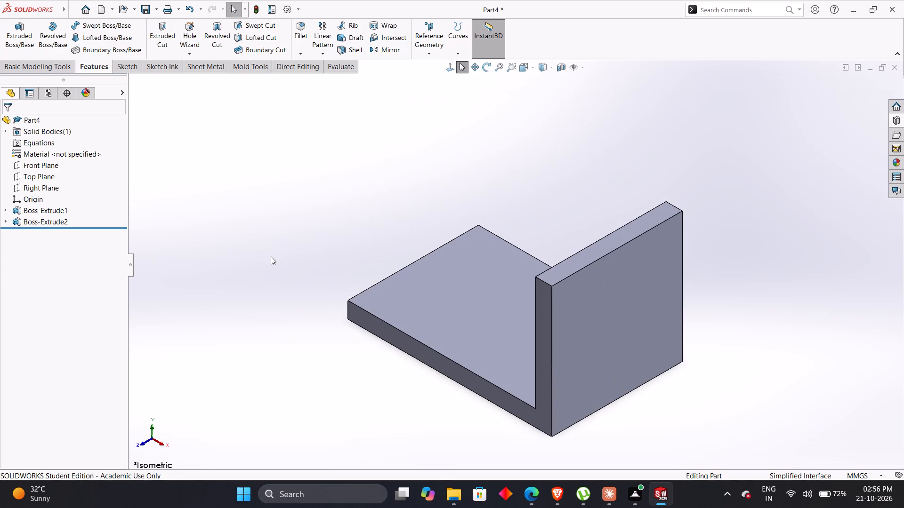
middle_click_drag(309, 333, 375, 349)
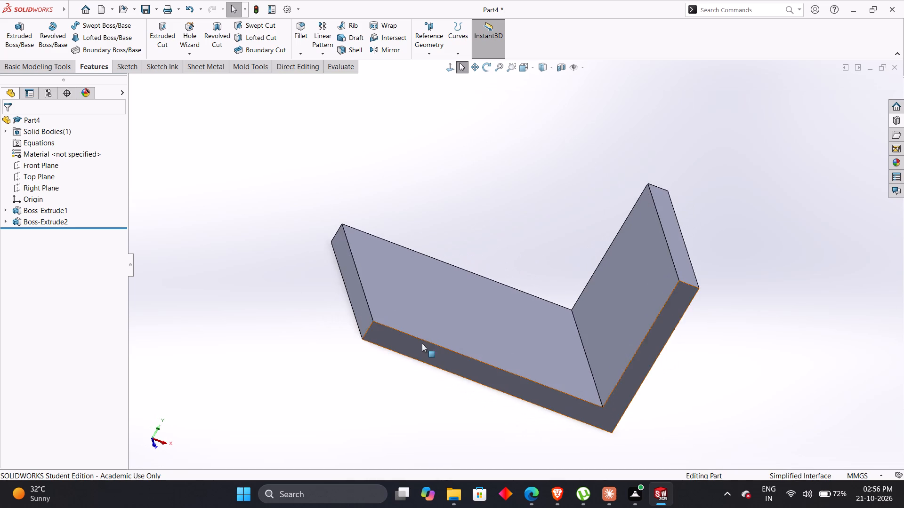
key("alt+Tab")
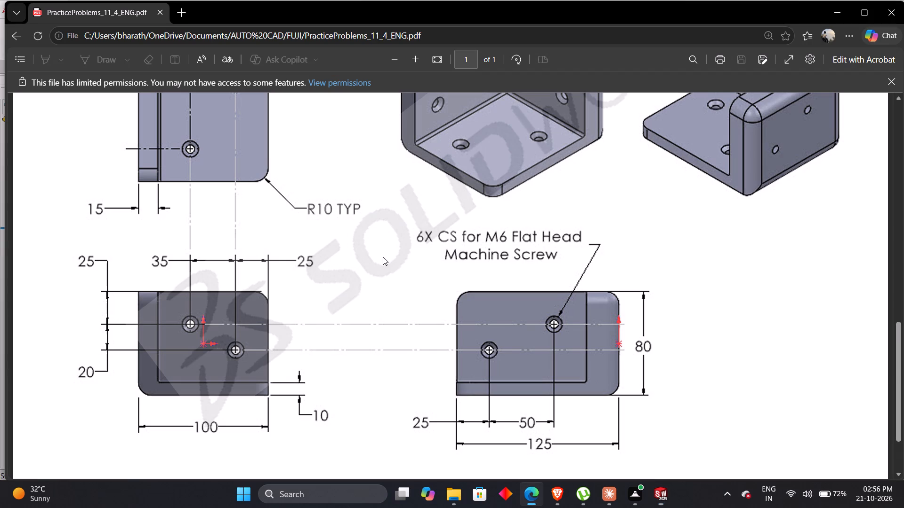
scroll(378, 265, "up", 2)
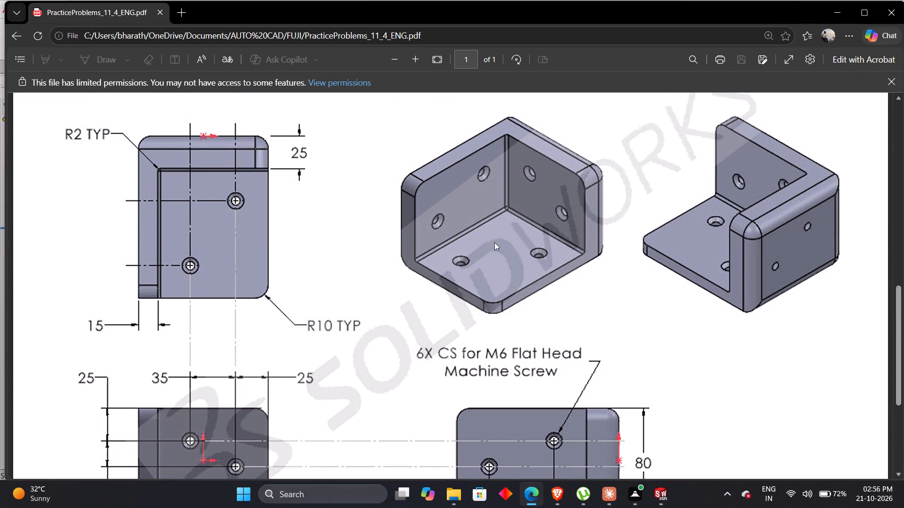
scroll(380, 334, "down", 2)
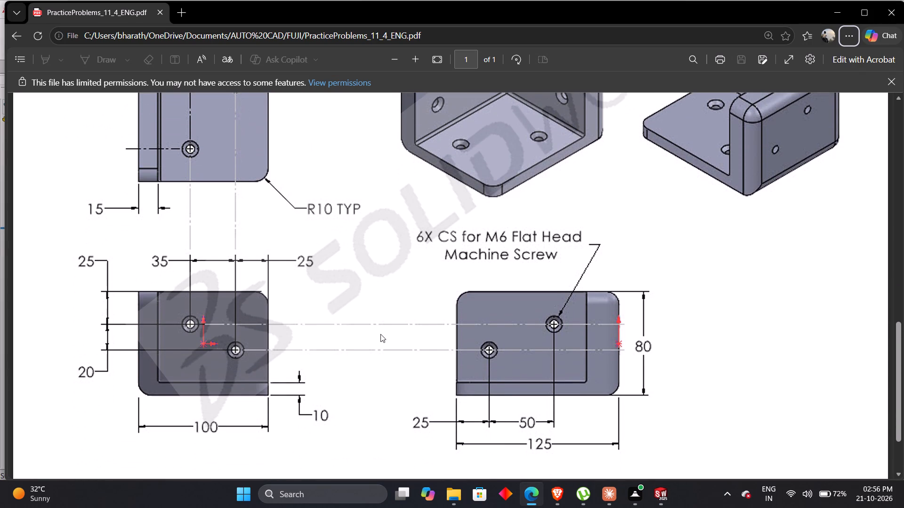
scroll(322, 321, "up", 3)
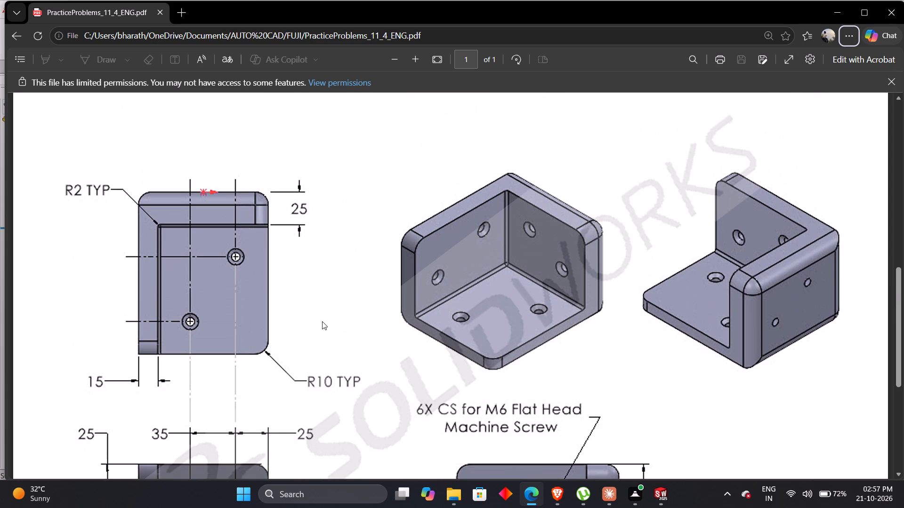
key("alt+Tab")
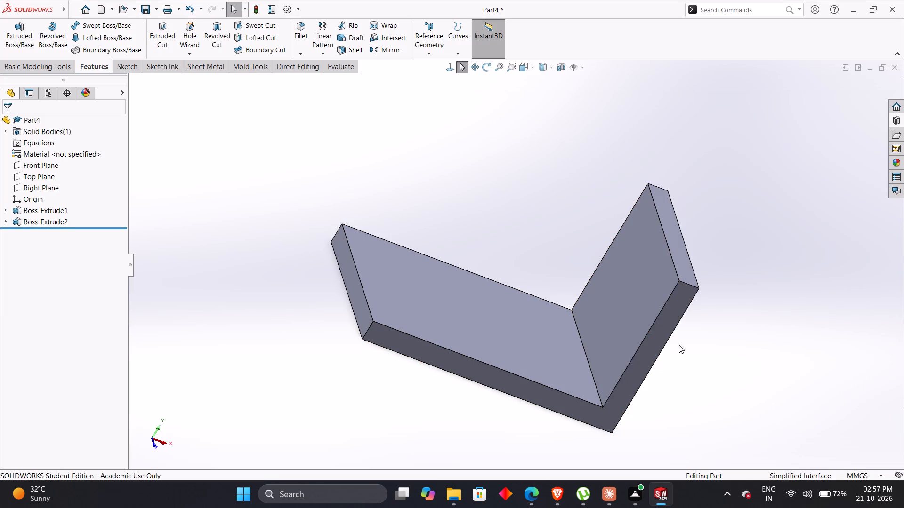
Edit the upright wall's sketch, set its width to 15 mm and rebuild the extrusion.
left_click(6, 222)
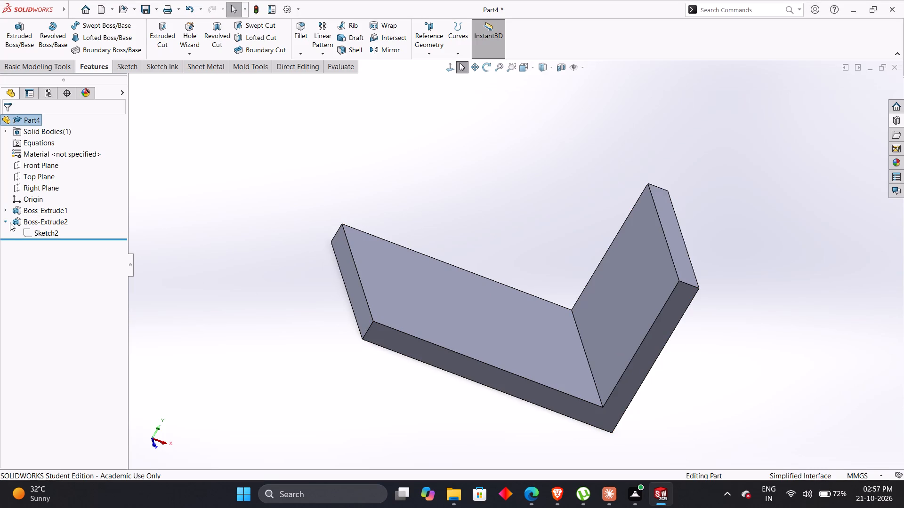
right_click(34, 229)
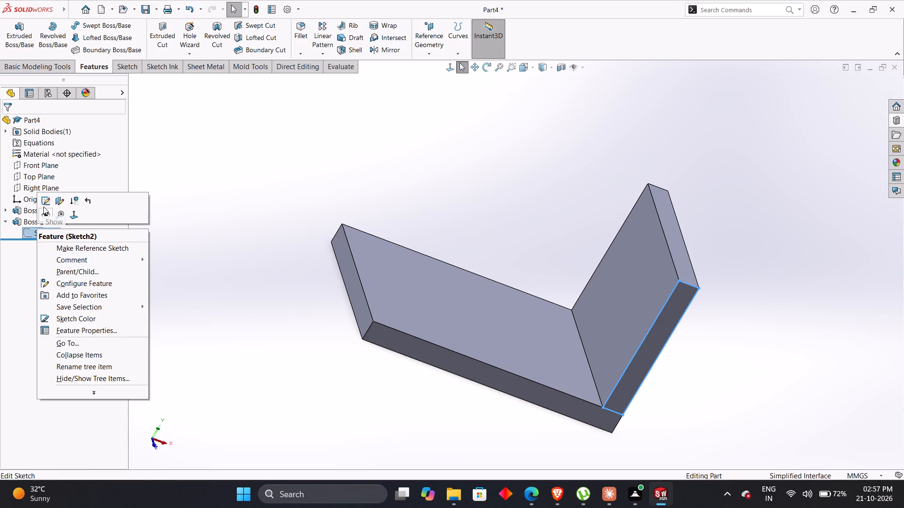
left_click(45, 202)
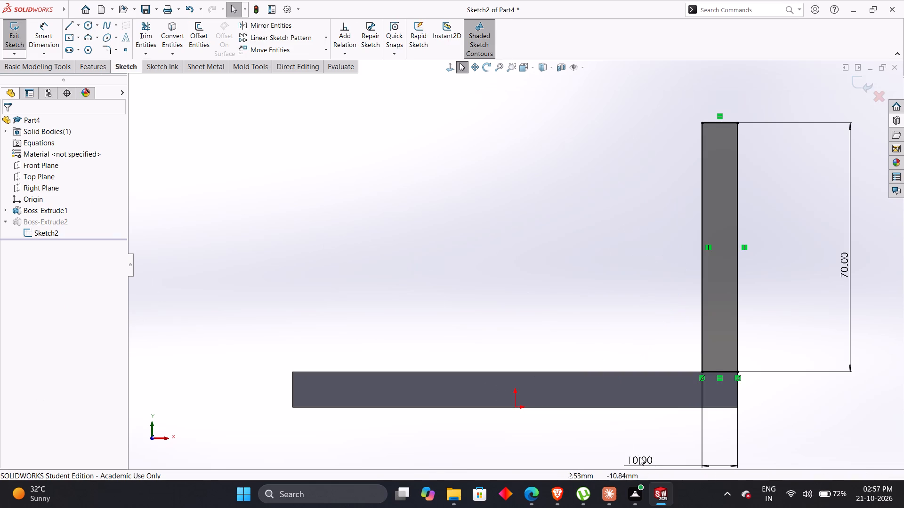
double_click(642, 458)
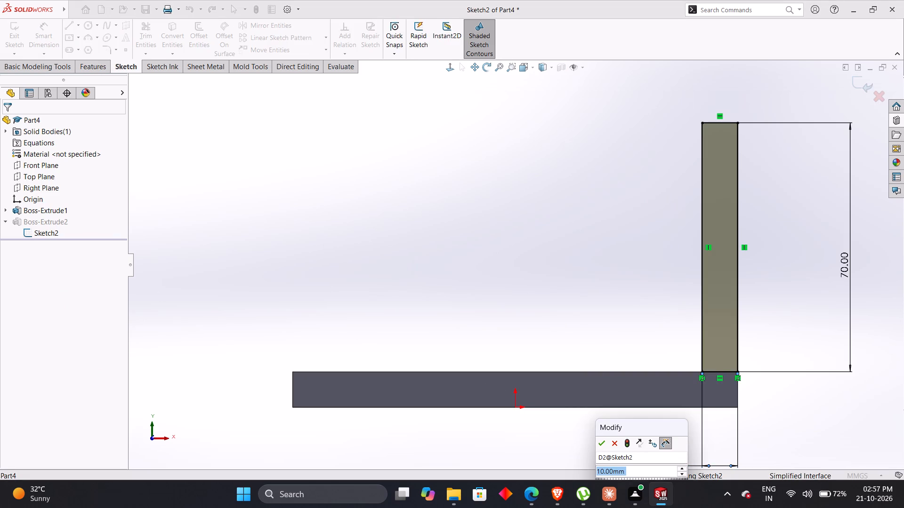
type("15")
key("Return")
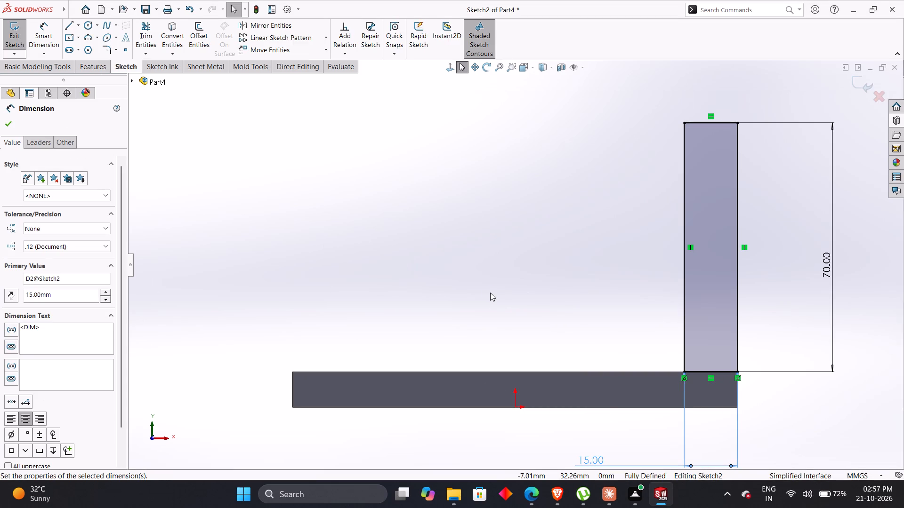
left_click(490, 293)
left_click(864, 89)
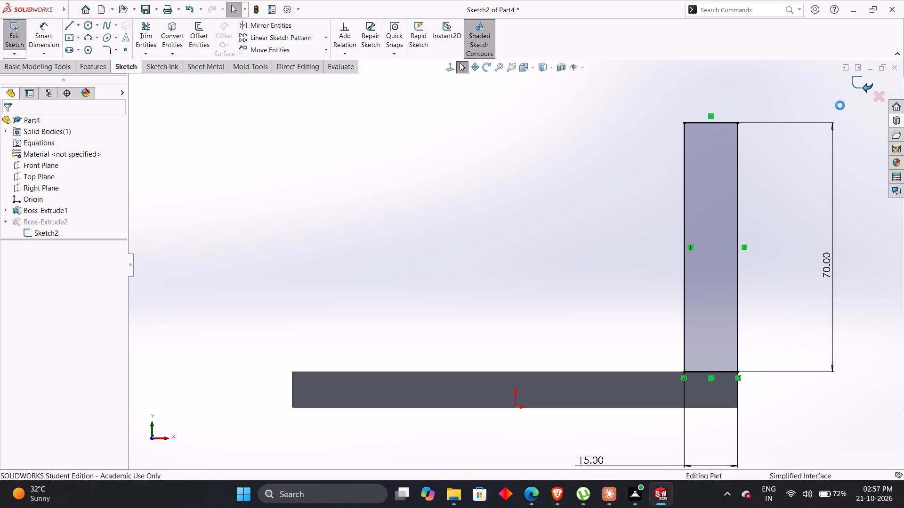
left_click(407, 245)
Sketch a closed 110 by 70 mm rectangle on the L-shaped end face, from the base's top edge to the upright wall's inner edge.
middle_click_drag(408, 246, 424, 291)
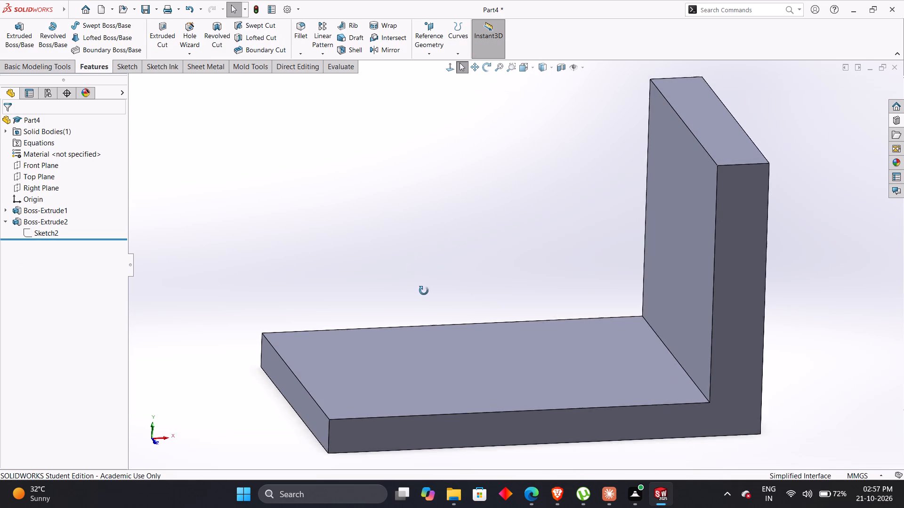
middle_click_drag(424, 291, 430, 300)
middle_click_drag(433, 299, 426, 295)
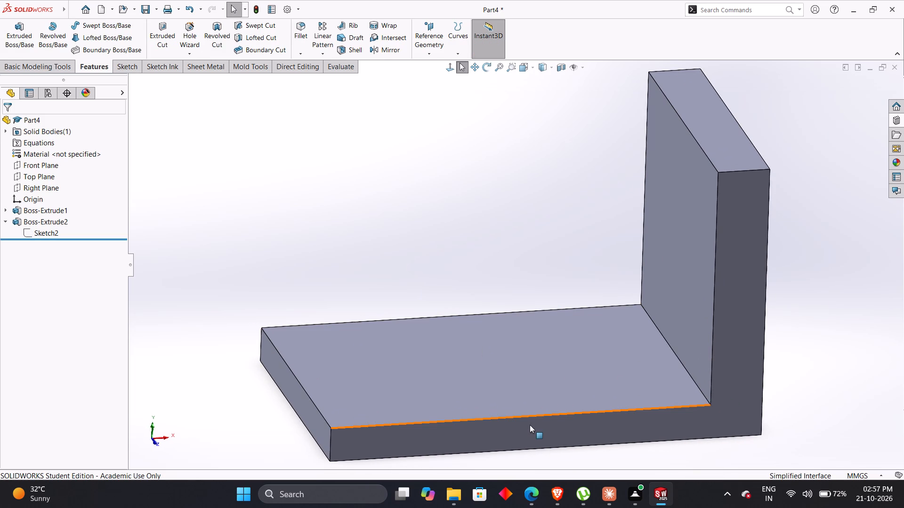
right_click(530, 425)
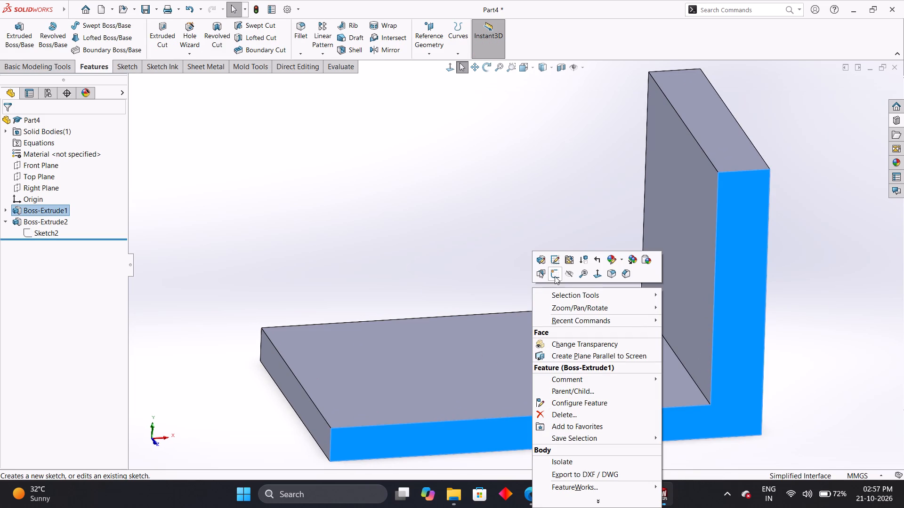
left_click(555, 275)
left_click(465, 233)
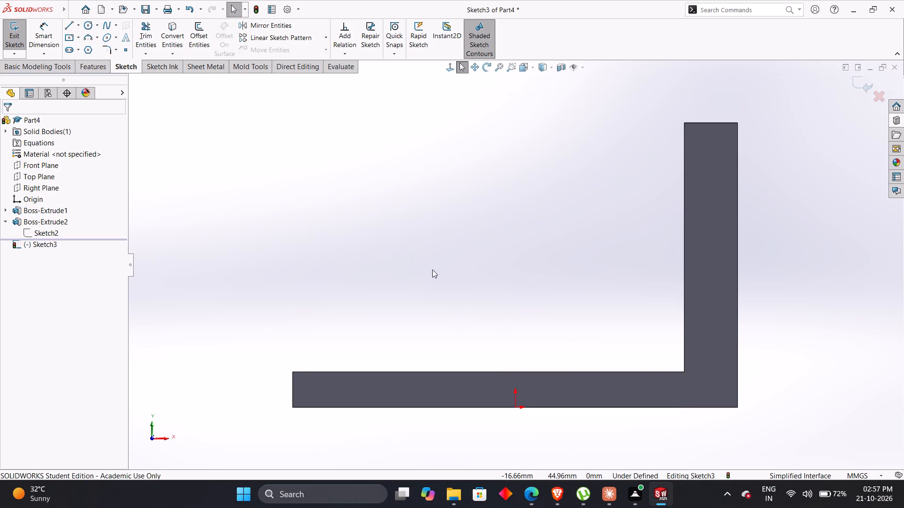
middle_click_drag(409, 279, 573, 301)
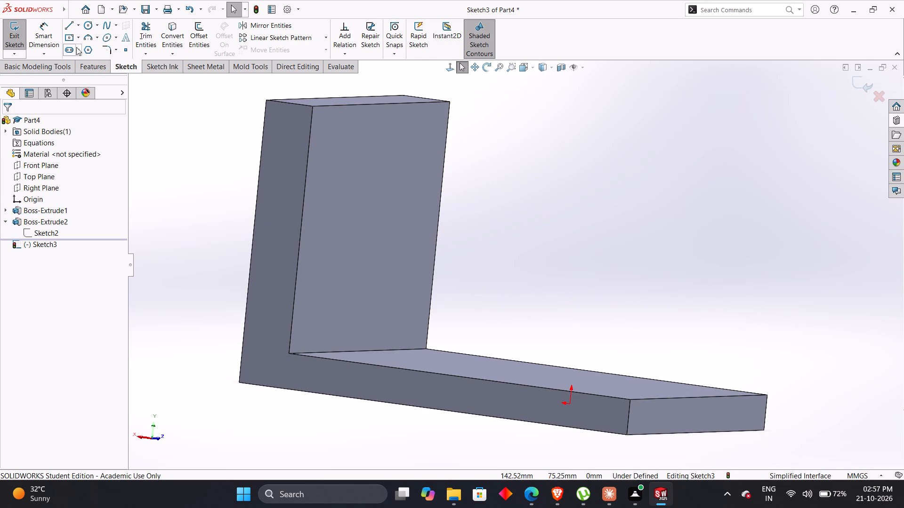
left_click(71, 24)
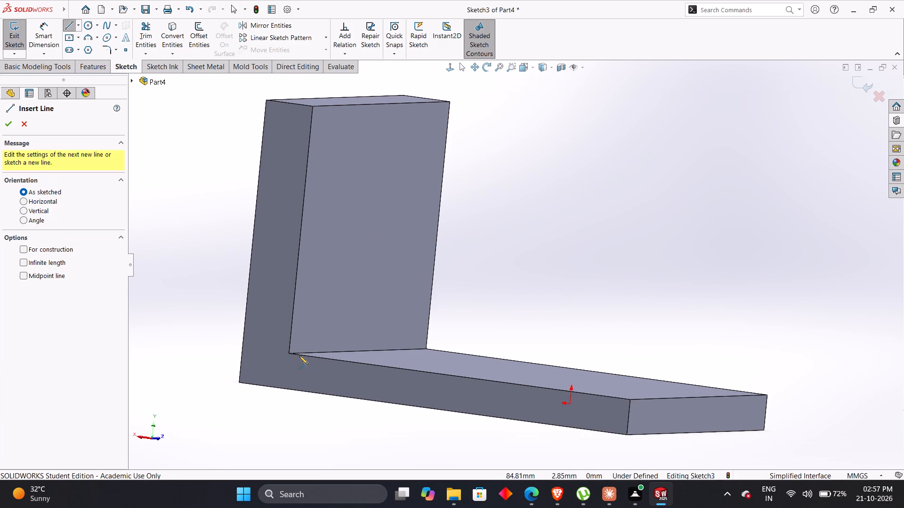
middle_click_drag(303, 347, 287, 346)
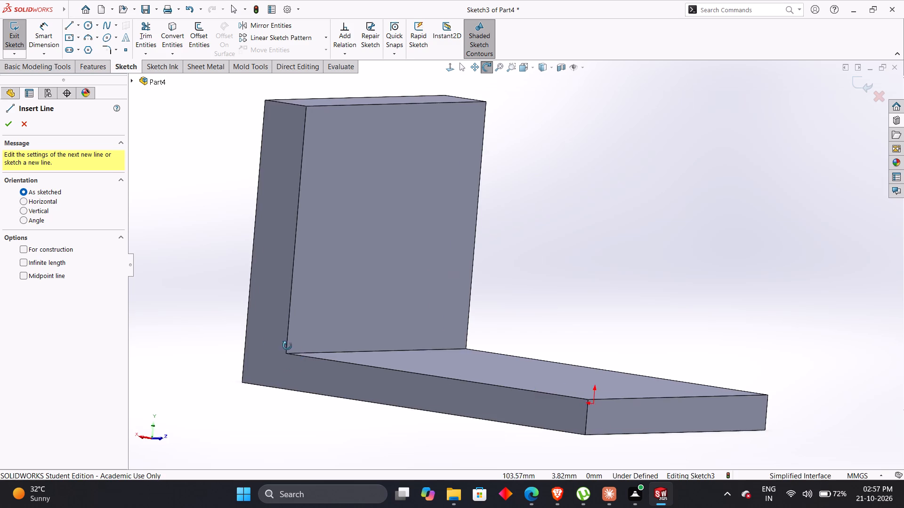
middle_click_drag(287, 346, 142, 343)
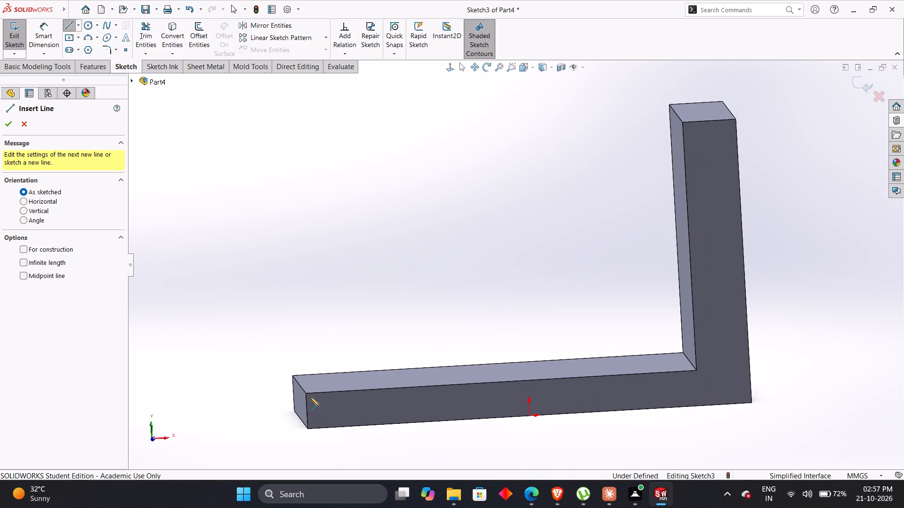
left_click(307, 394)
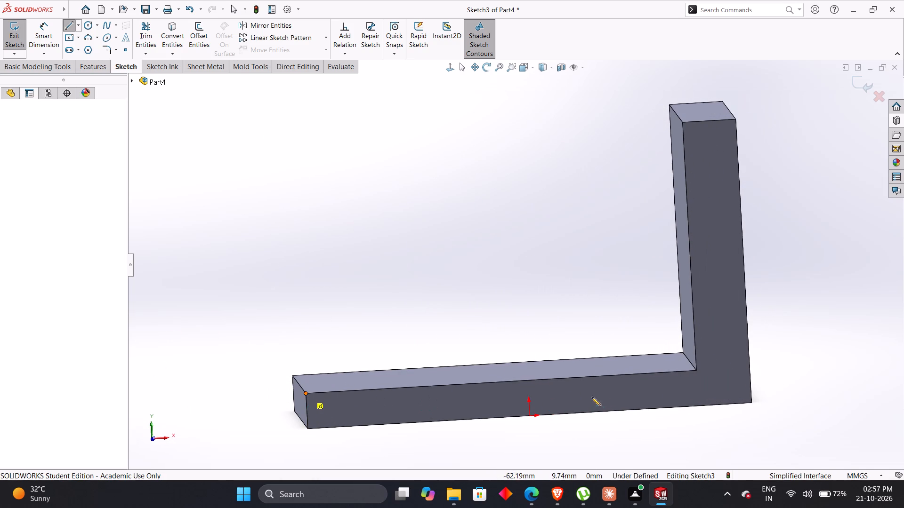
left_click(698, 371)
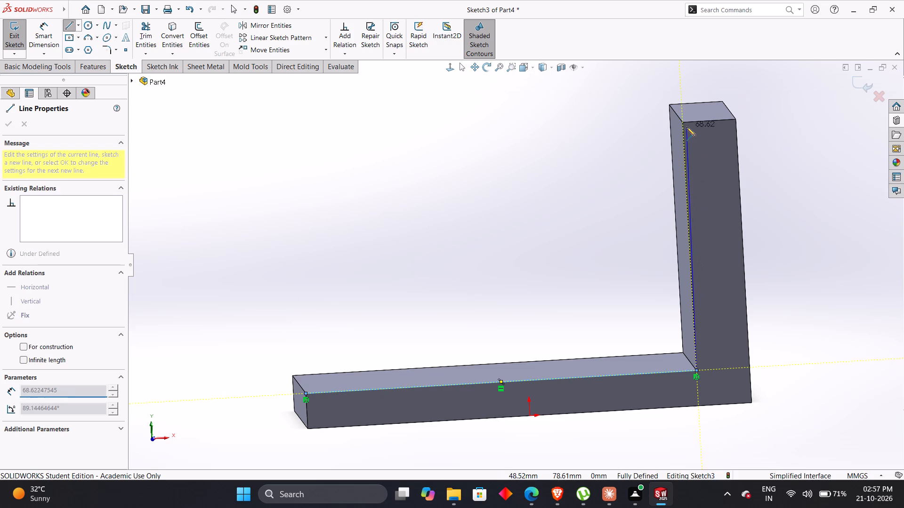
left_click(684, 122)
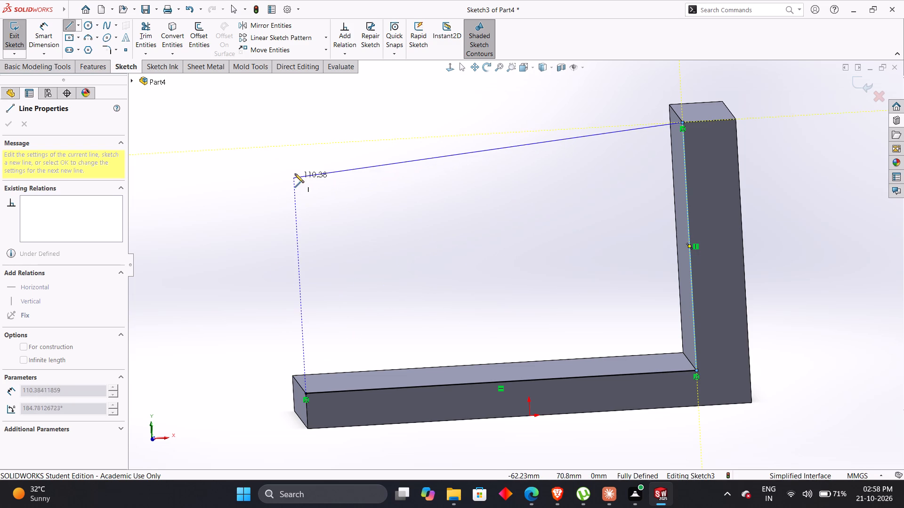
left_click(290, 144)
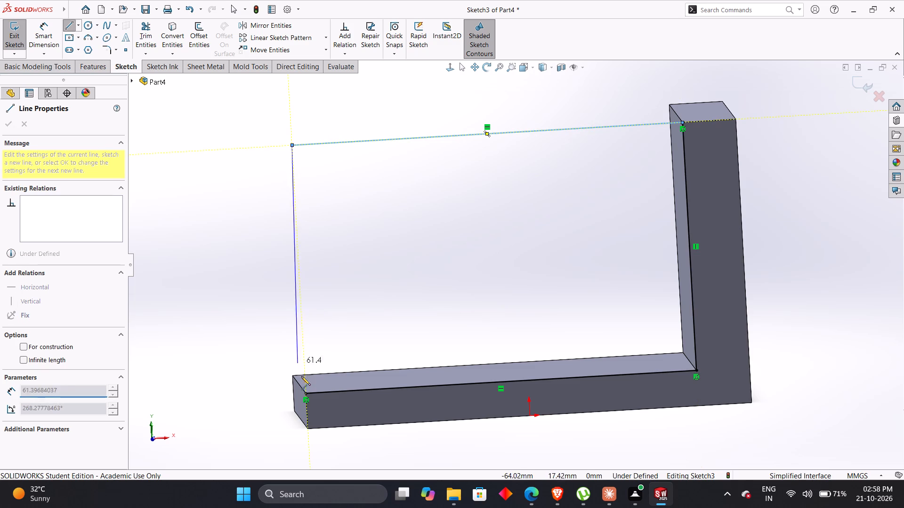
left_click(304, 394)
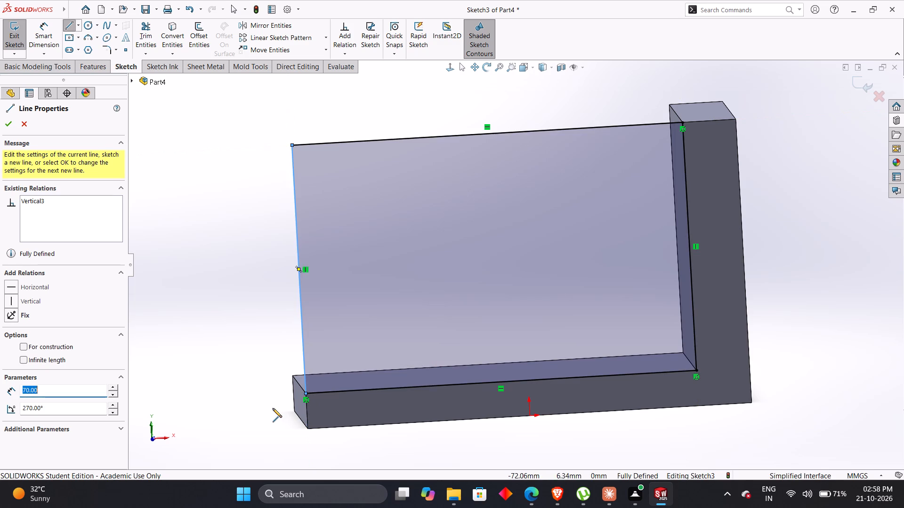
key("Escape")
key("Escape")
Check the second wall's thickness in the PDF drawing and extrude the rectangle 25 mm blind in the reversed direction, merged with the body.
middle_click_drag(246, 392, 347, 432)
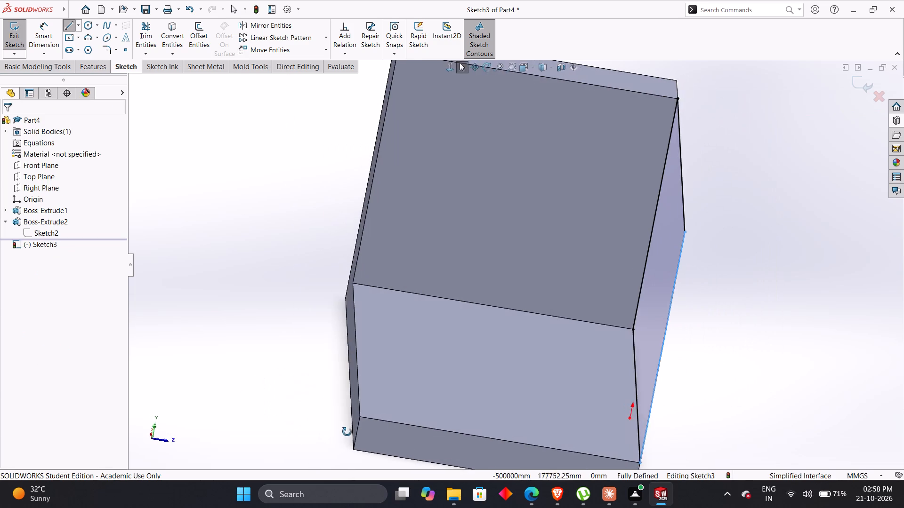
middle_click_drag(347, 432, 303, 397)
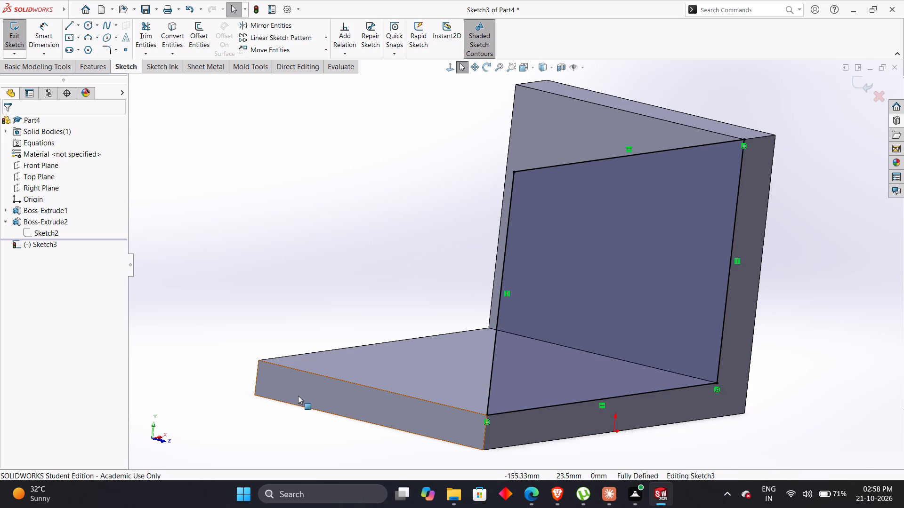
key("alt+Tab")
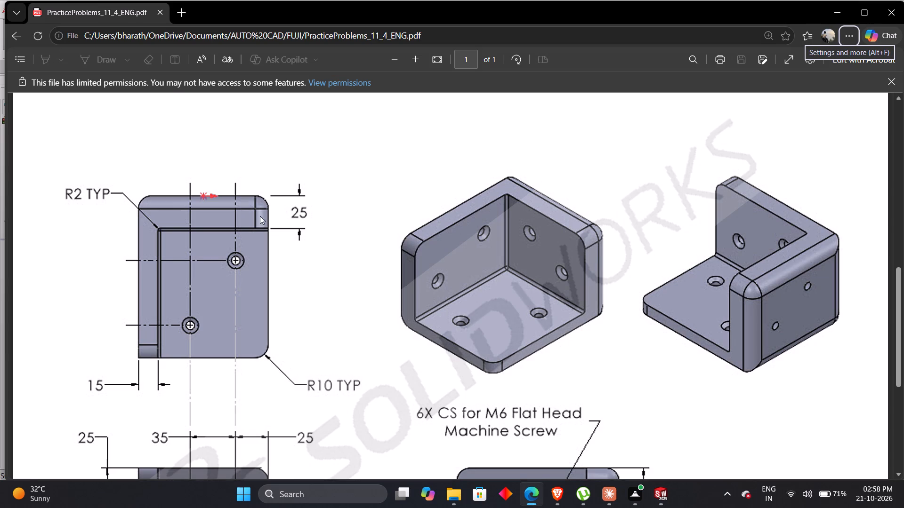
key("alt+Tab")
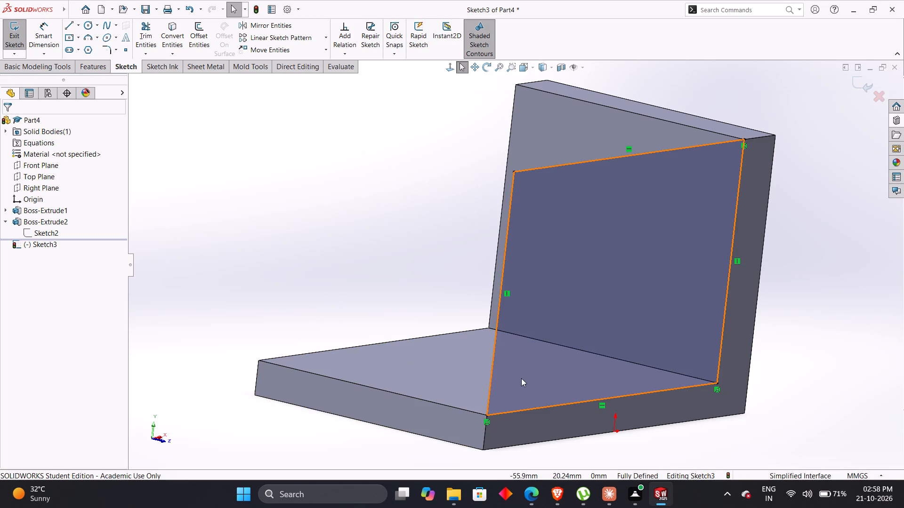
middle_click_drag(632, 385, 584, 372)
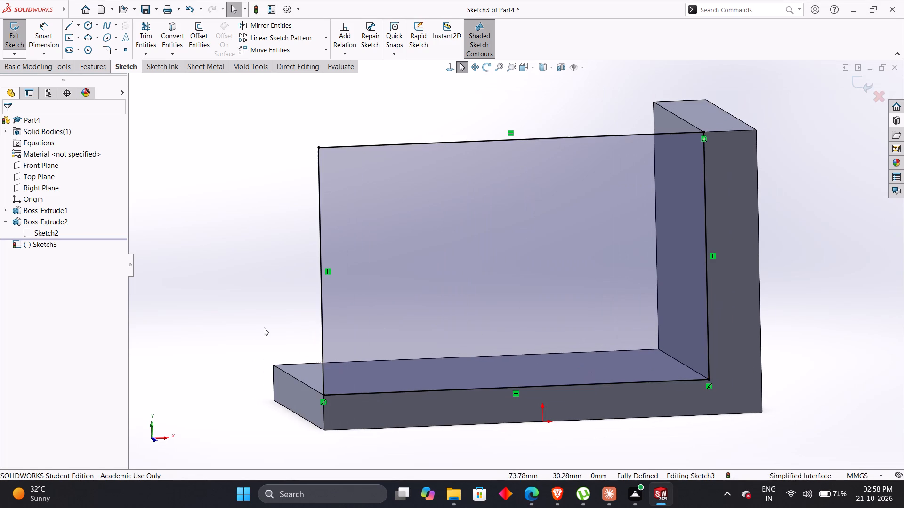
key("shift+e")
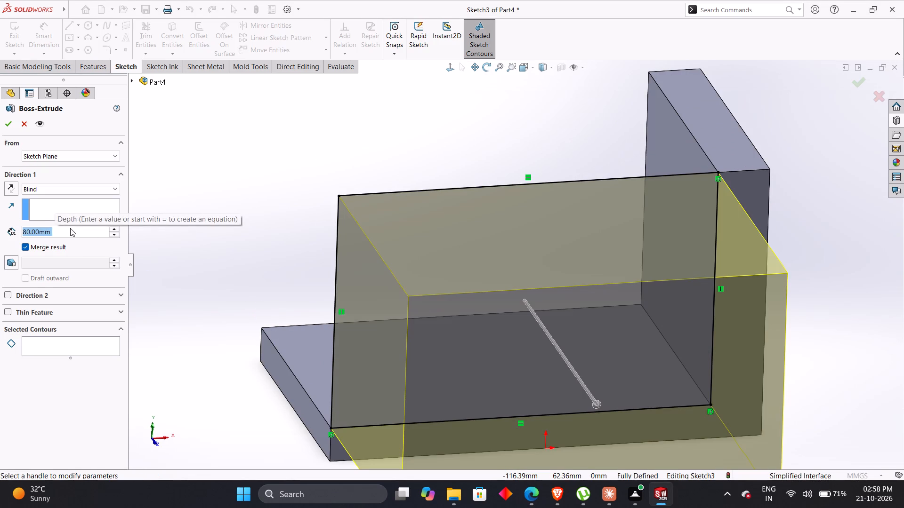
left_click(7, 188)
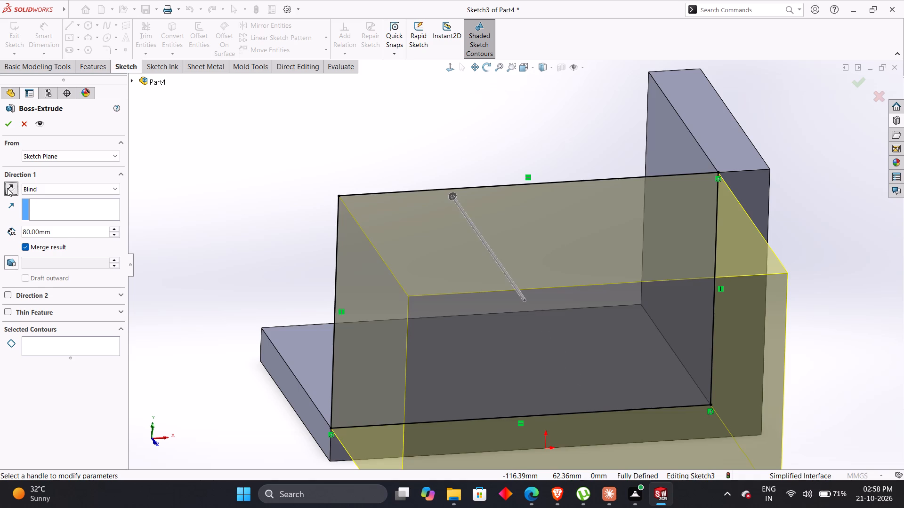
left_click(81, 232)
left_click(81, 232)
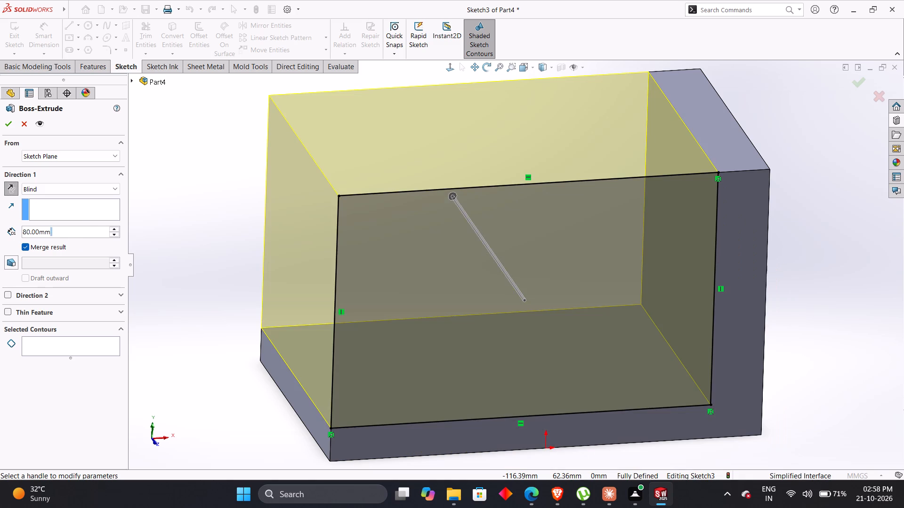
type("25")
key("Return")
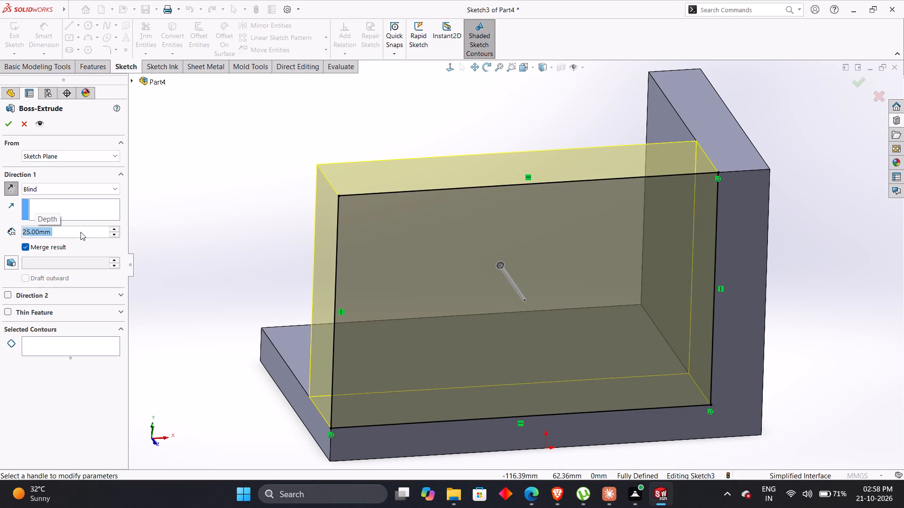
left_click(10, 126)
left_click(210, 190)
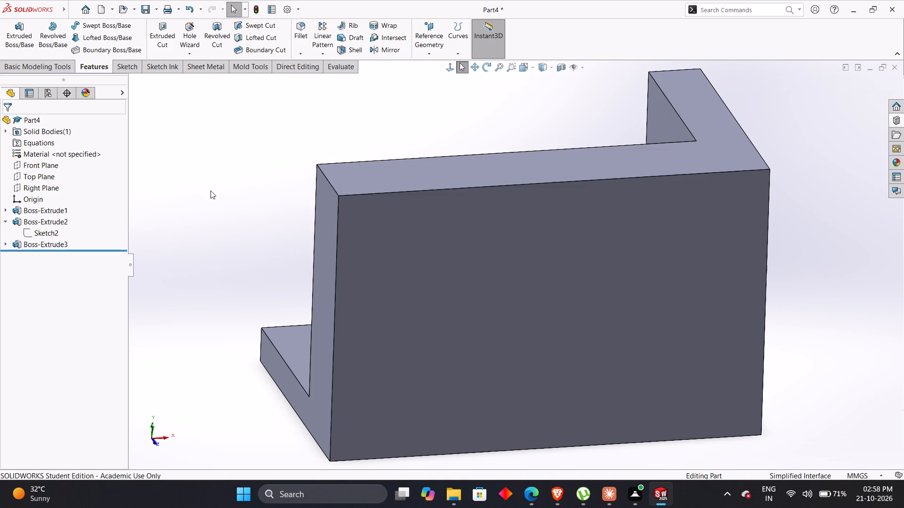
Inspect the bracket's inner corner and review the PDF drawing's views, fillet and hole dimensions, design intent and Hole Wizard hint.
middle_click_drag(210, 190, 332, 313)
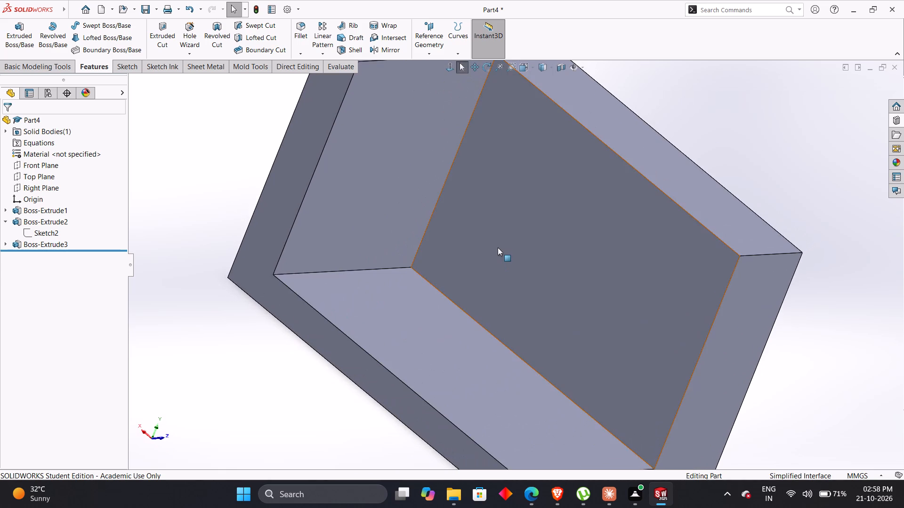
scroll(498, 247, "up", 2)
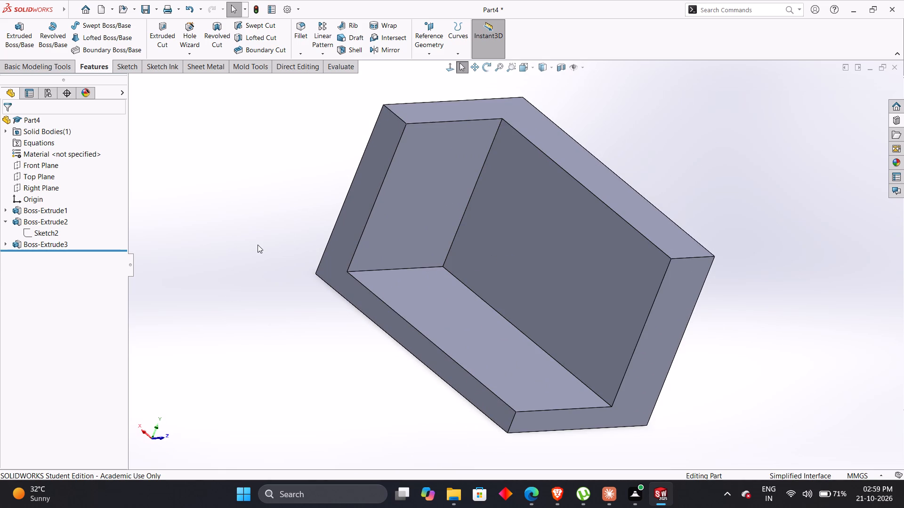
key("alt+Tab")
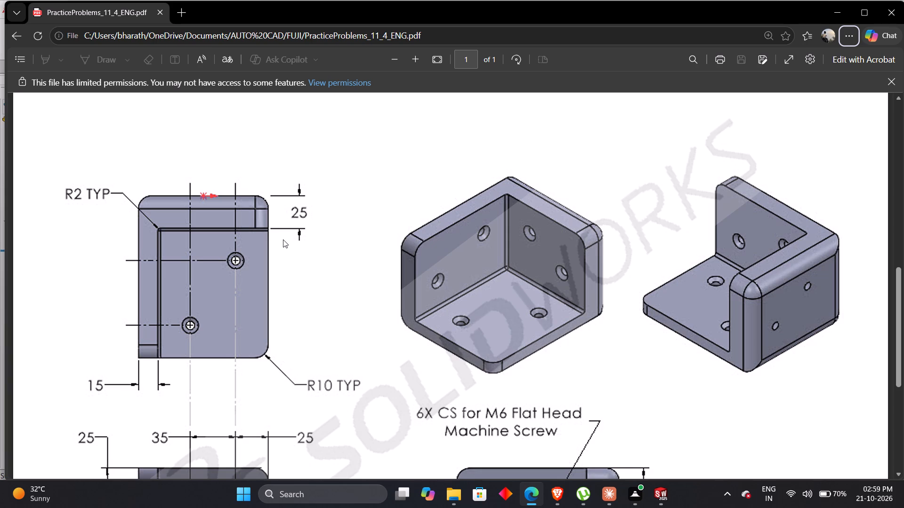
scroll(266, 334, "down", 3)
scroll(278, 366, "up", 3)
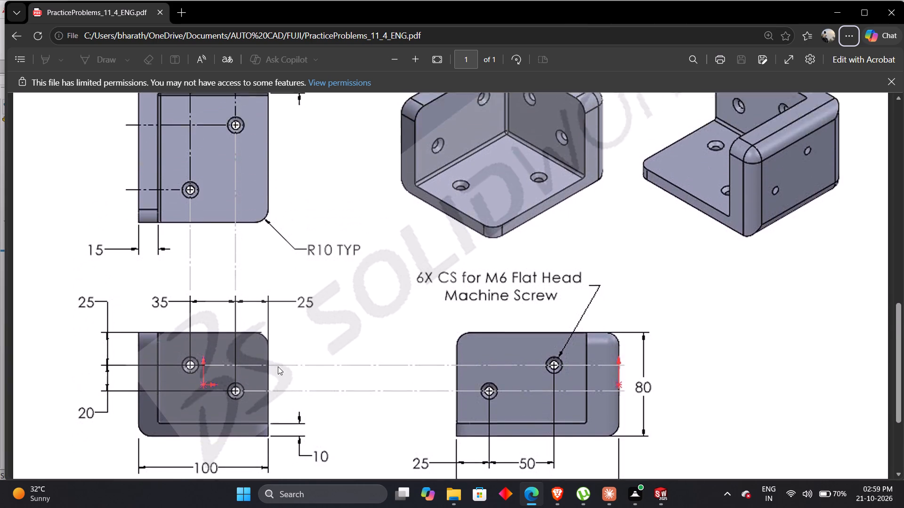
scroll(303, 365, "up", 3)
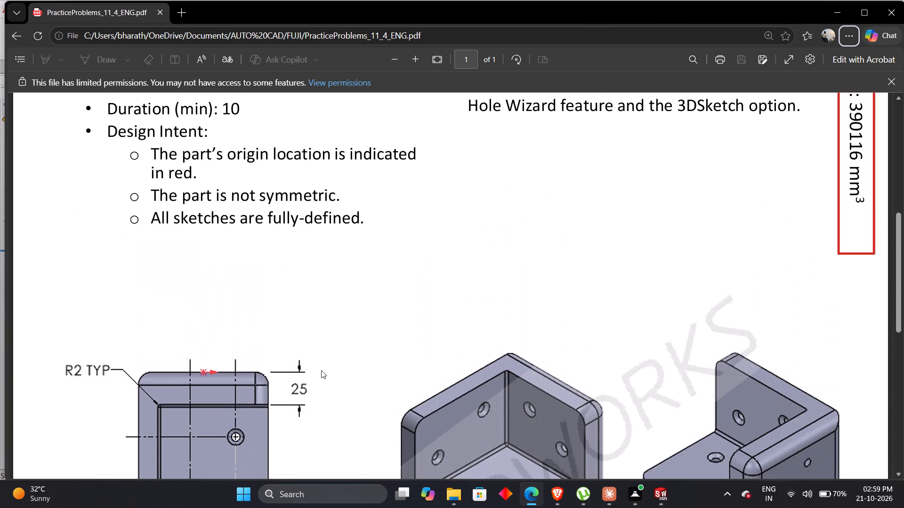
scroll(501, 289, "up", 2)
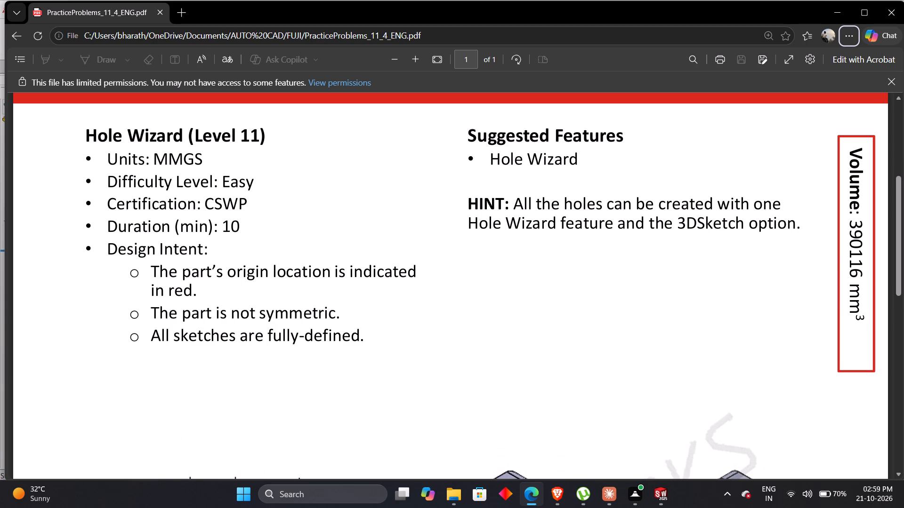
scroll(516, 197, "up", 2)
scroll(306, 414, "down", 1)
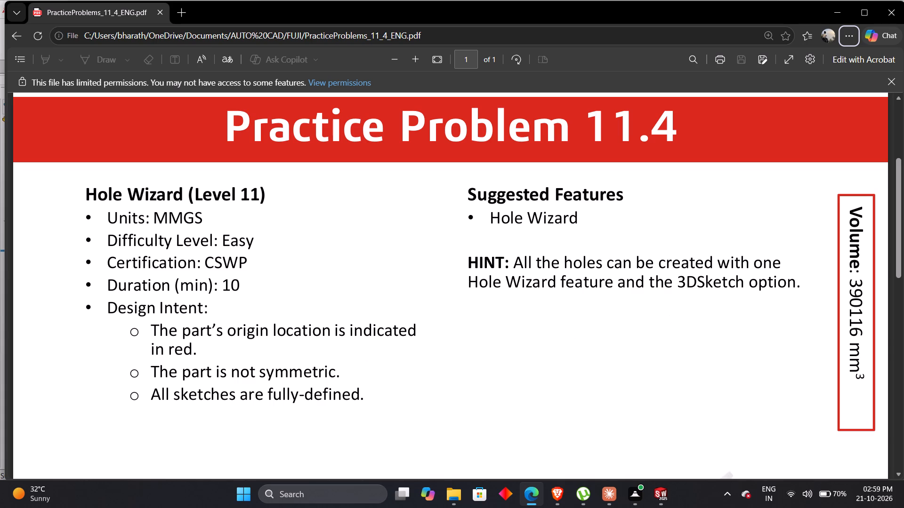
scroll(177, 388, "down", 4)
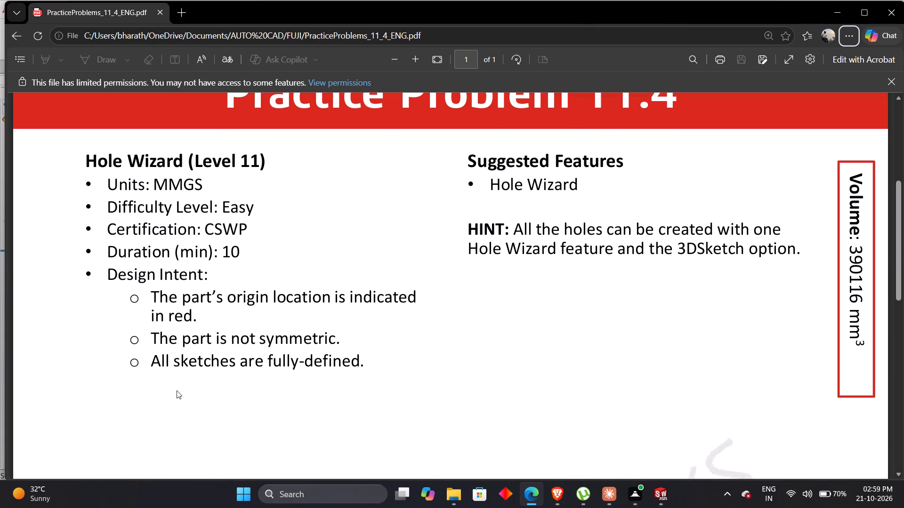
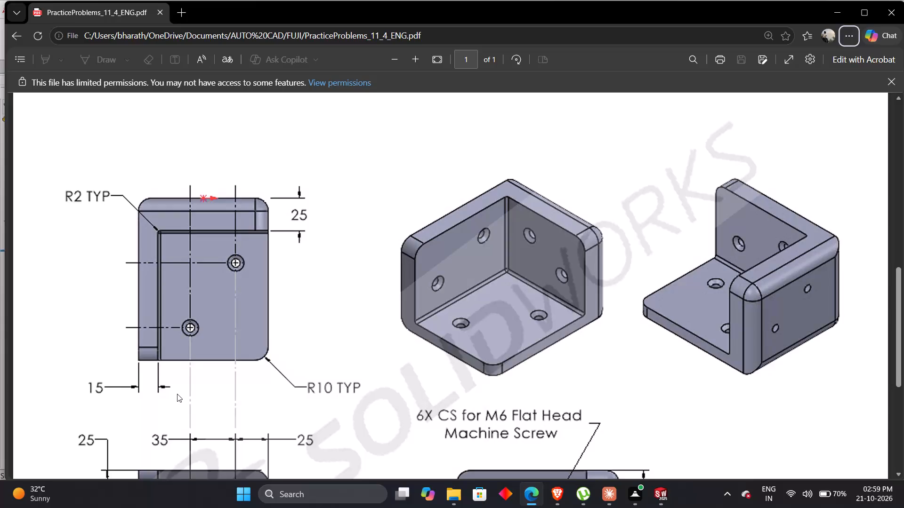
Examine the PDF drawing's views for the countersunk hole positions on the base and both walls.
scroll(177, 394, "down", 1)
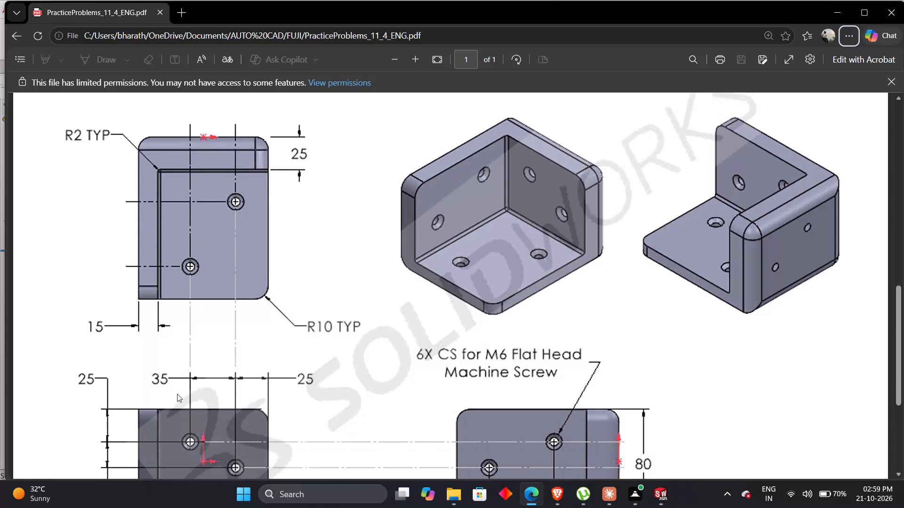
scroll(177, 394, "down", 1)
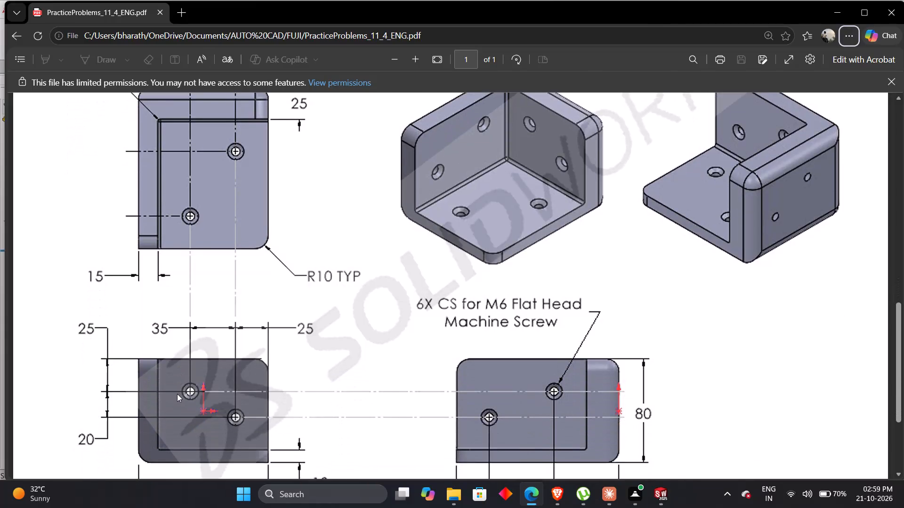
scroll(177, 394, "down", 1)
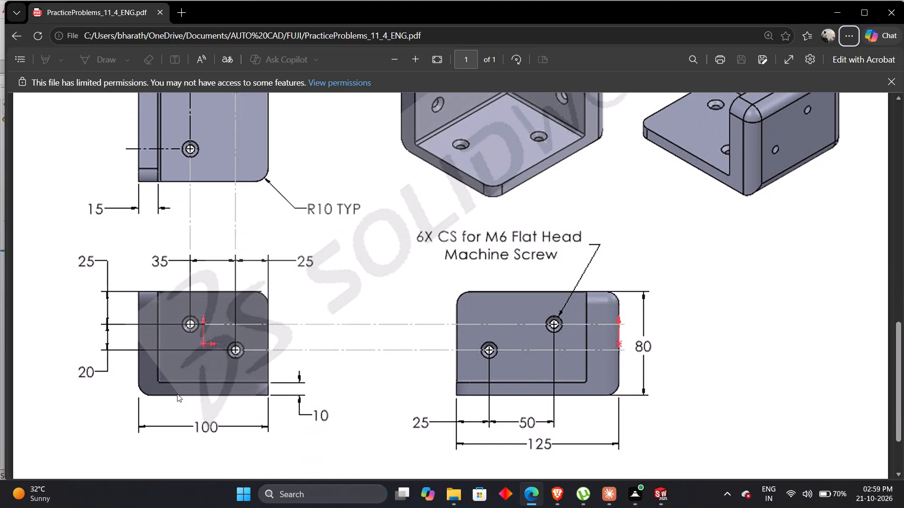
scroll(177, 394, "up", 1)
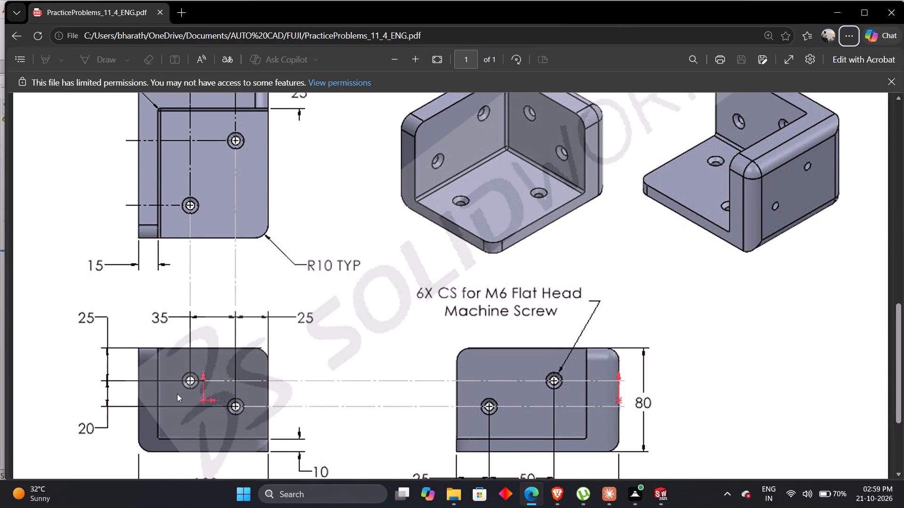
scroll(177, 394, "up", 2)
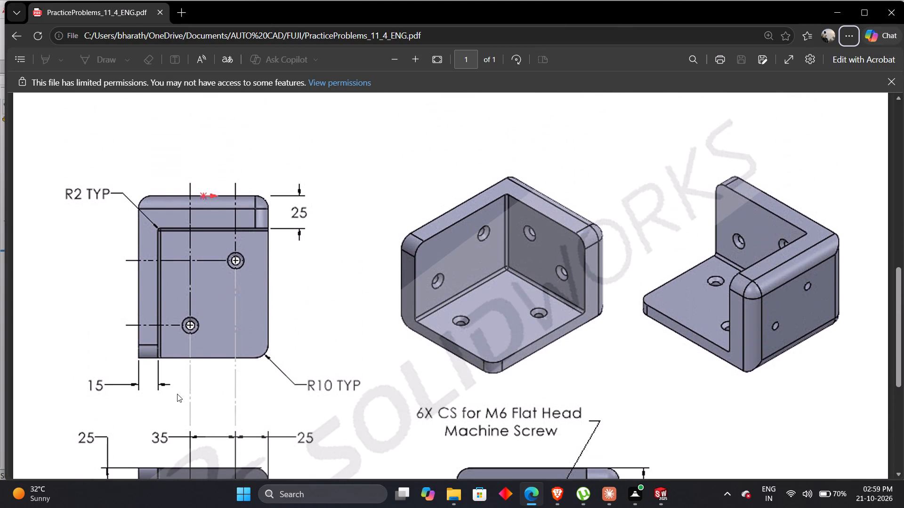
key("alt+Tab")
Open a sketch on the 25 mm thick wall's inner face and, checking the PDF layout, place two hole-centre points at about (-16.4, 51.4) and (27.2, 34.5).
right_click(544, 243)
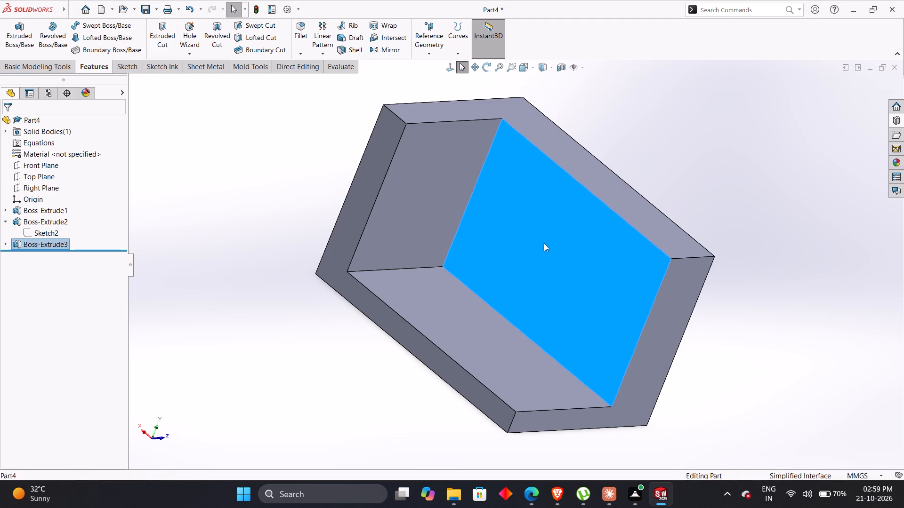
left_click(567, 226)
left_click(240, 281)
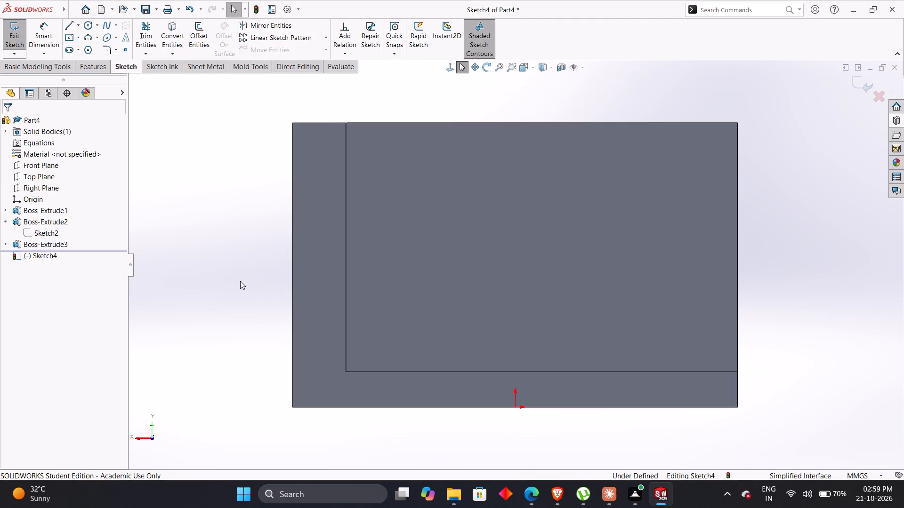
key("alt+Tab")
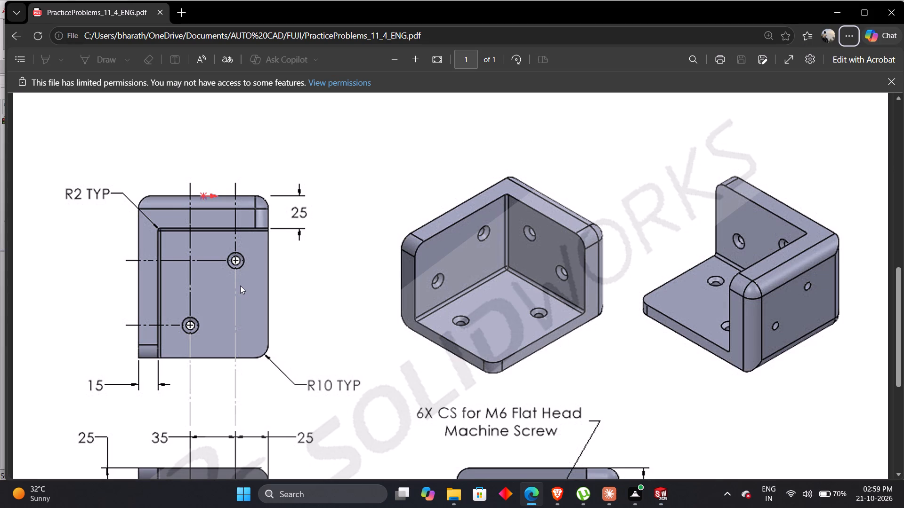
scroll(258, 351, "down", 2)
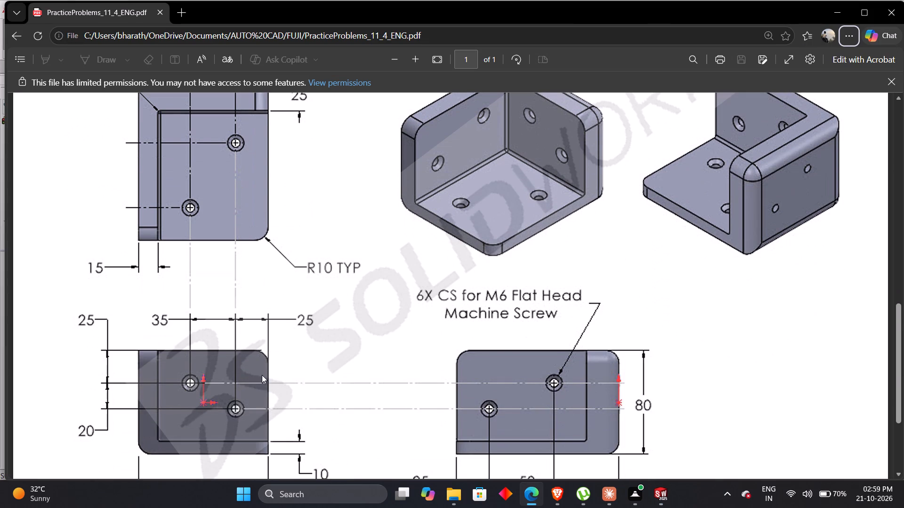
key("alt+Tab")
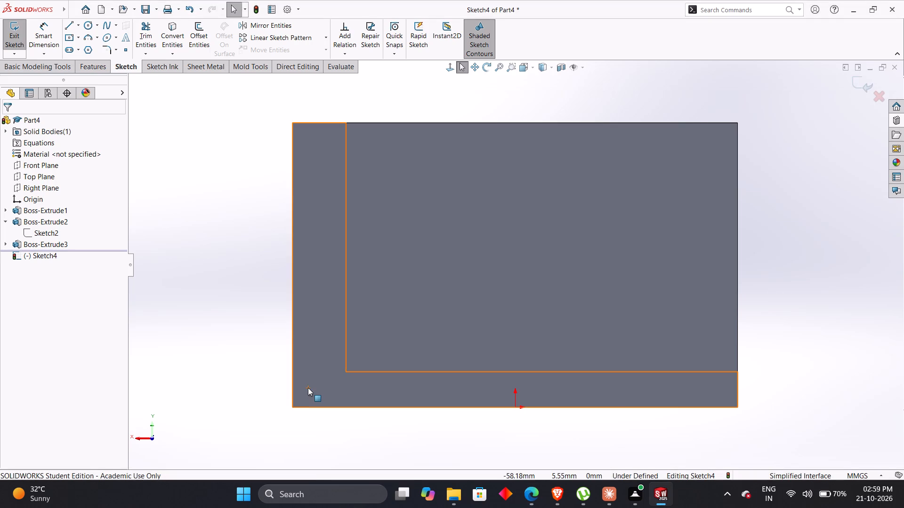
key("alt+Tab")
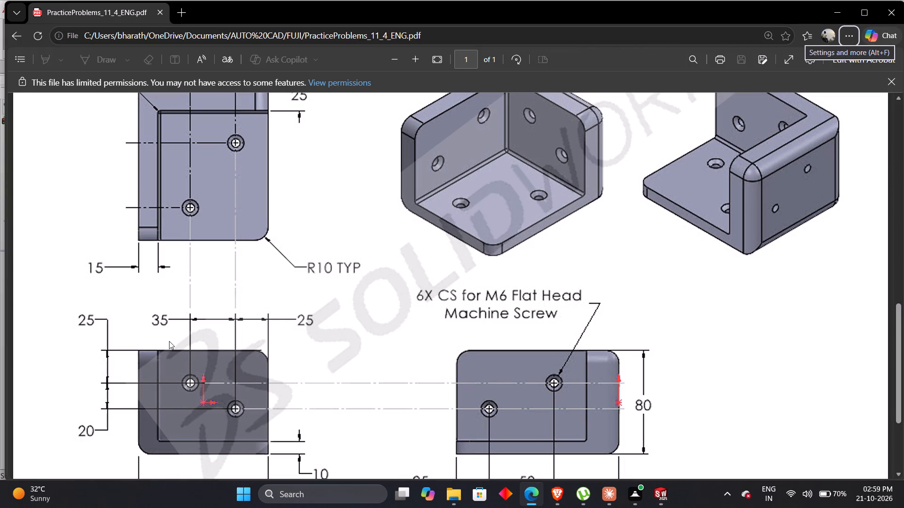
key("Tab")
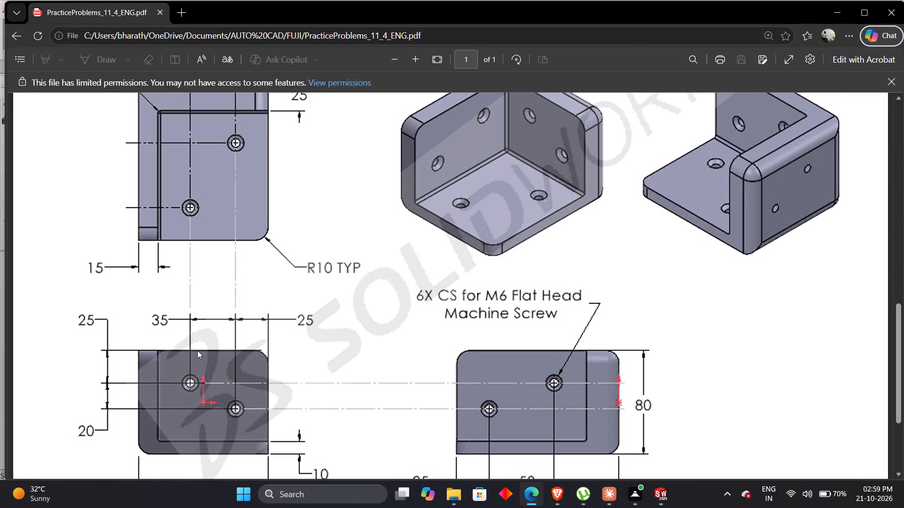
key("alt+Tab")
left_click(125, 55)
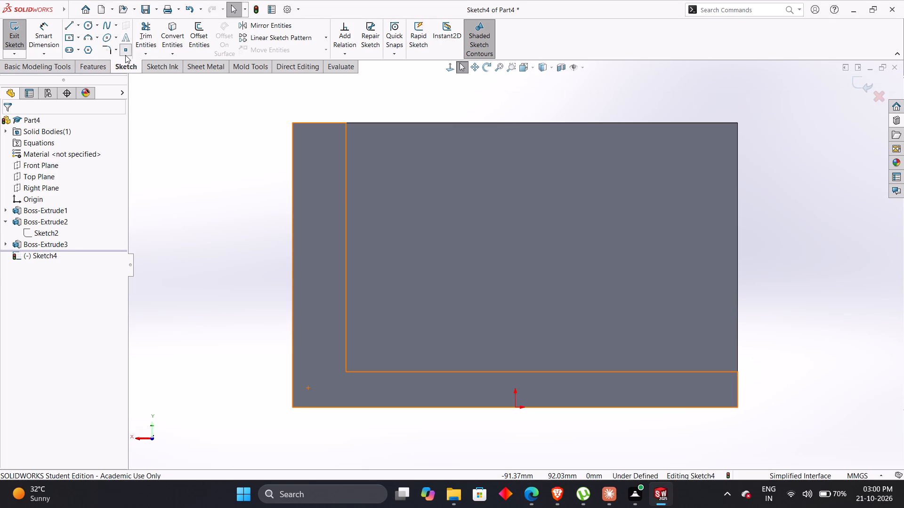
left_click(457, 224)
left_click(599, 283)
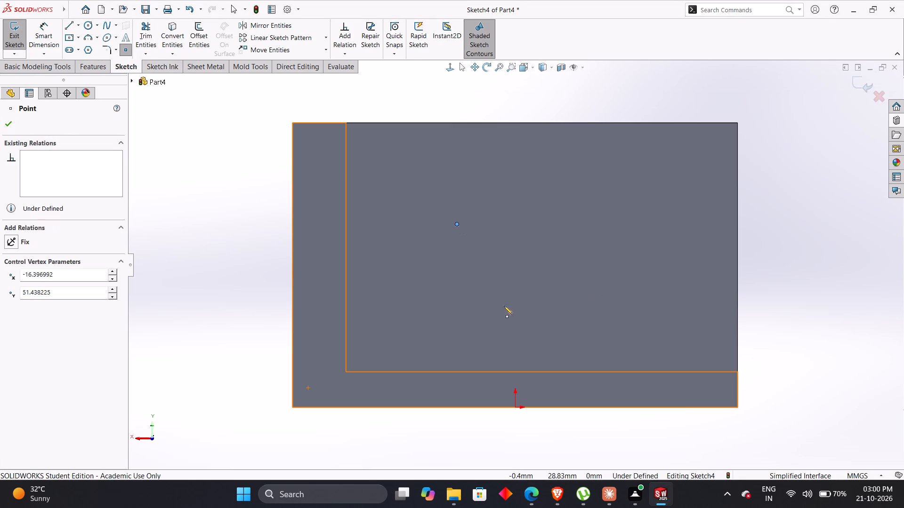
left_click(612, 285)
key("Escape")
key("Escape")
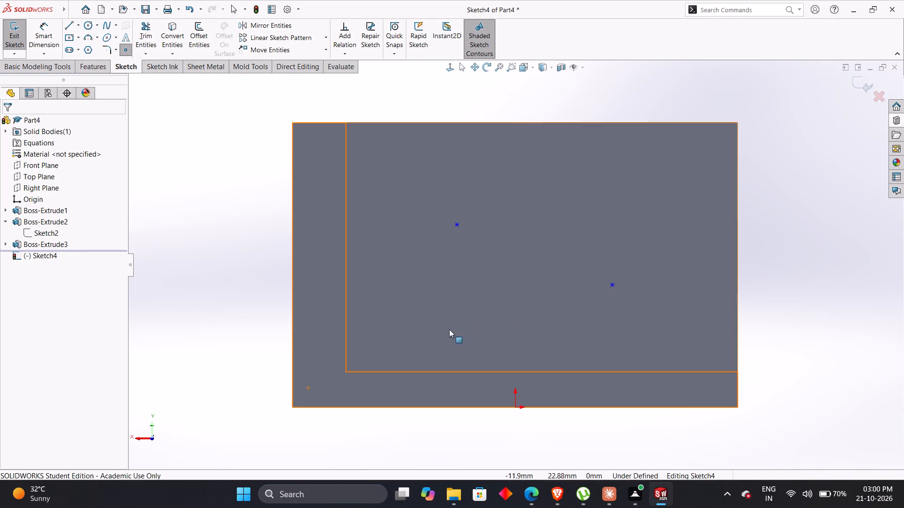
key("Escape")
Dimension the lower hole point 25 mm horizontally from the wall's free vertical edge, per the PDF drawing.
right_click_drag(258, 381, 248, 206)
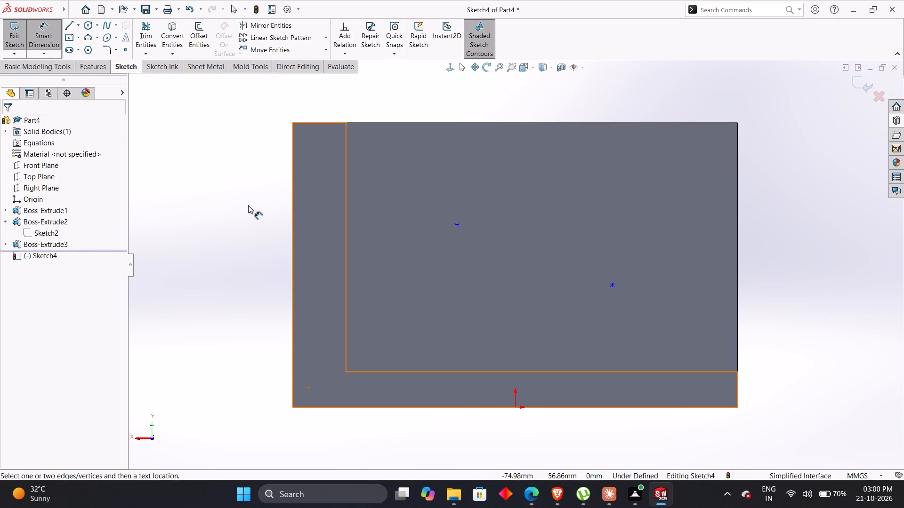
key("alt+Tab")
key("alt+Tab")
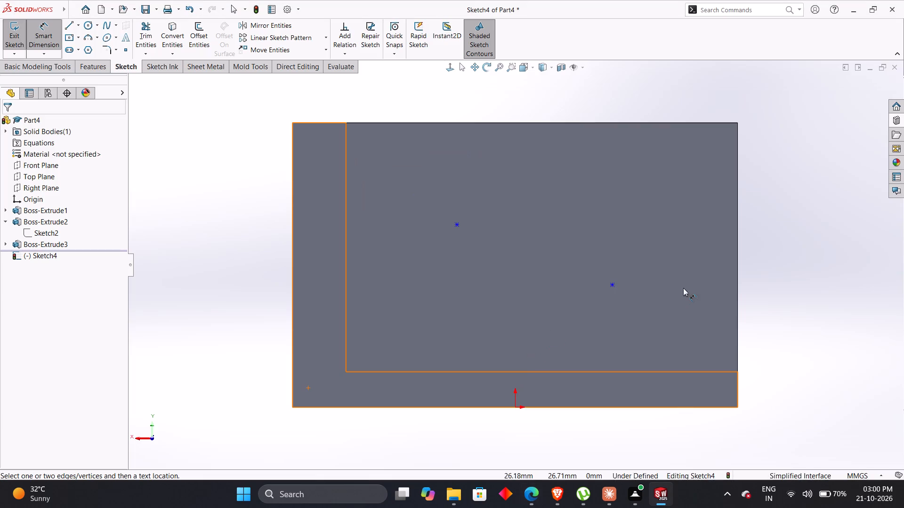
left_click(611, 285)
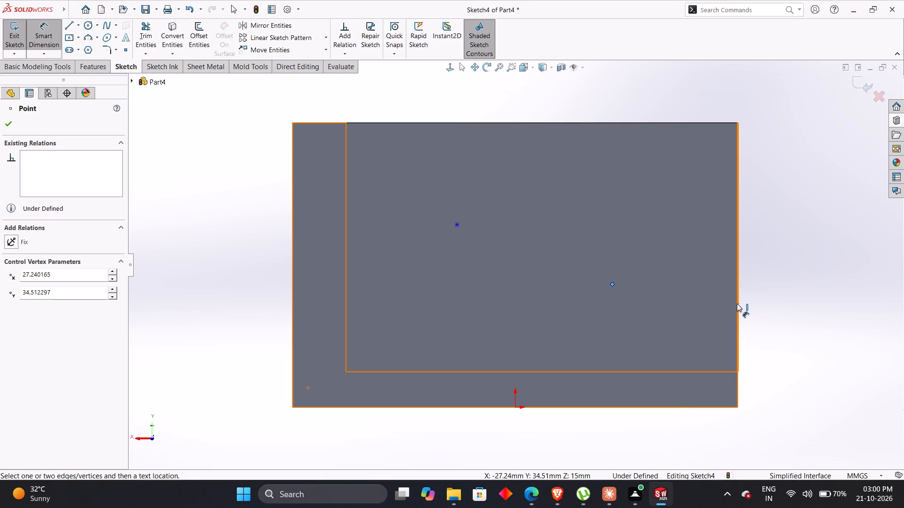
left_click(737, 303)
left_click(663, 437)
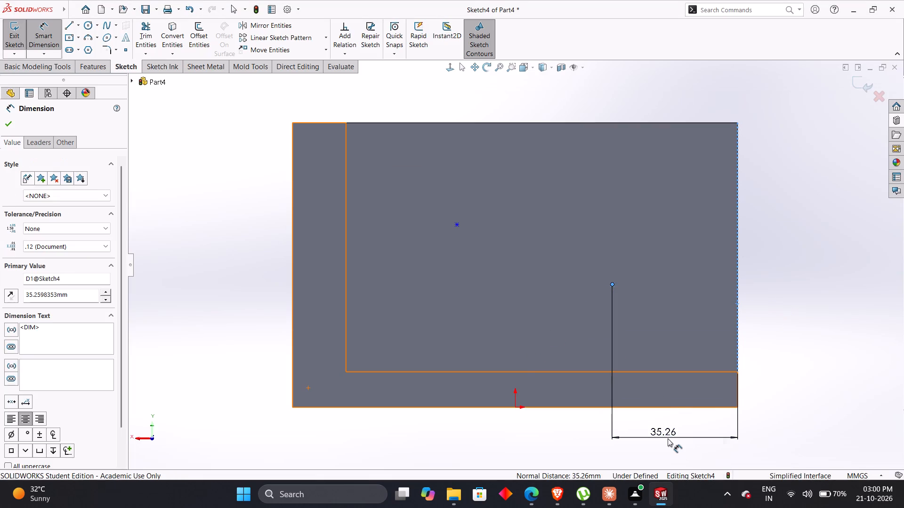
type("25")
key("Return")
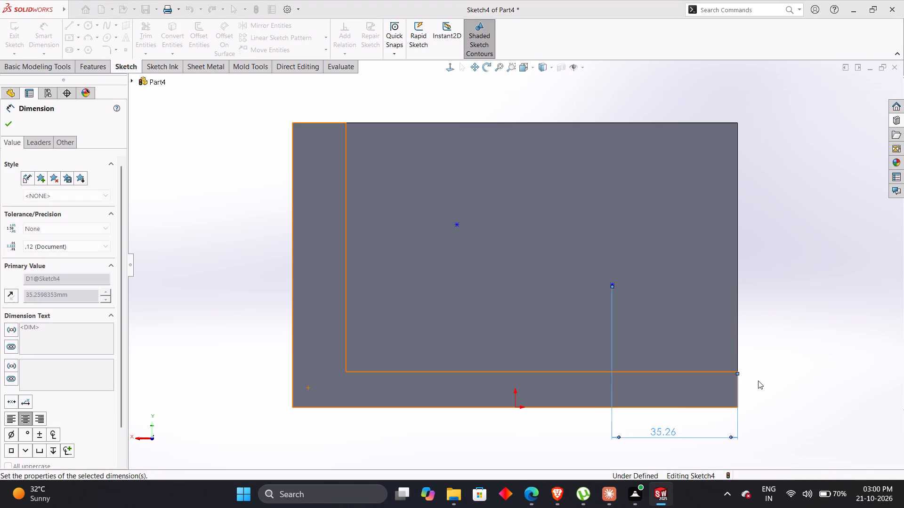
left_click(773, 347)
Check the hole spacing in the PDF drawing and set the horizontal distance between the two points to 35 mm.
key("alt+Tab")
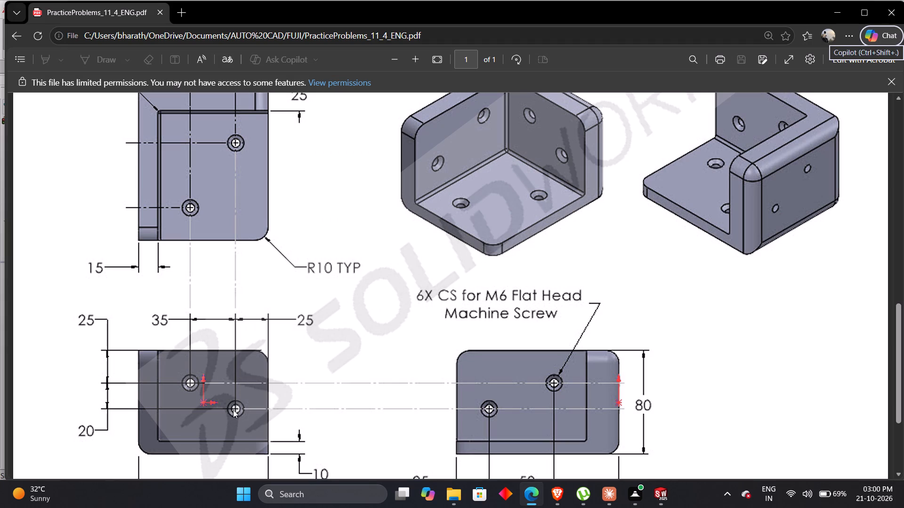
key("alt+Tab")
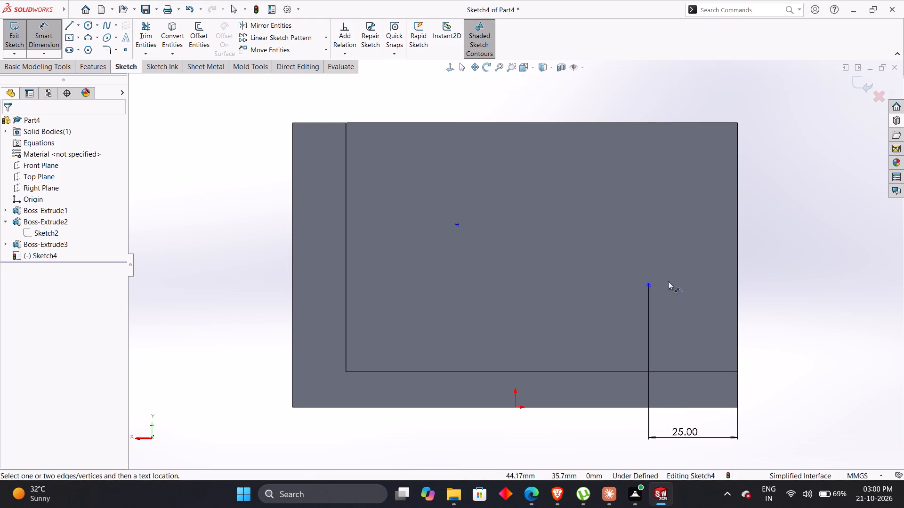
left_click(650, 285)
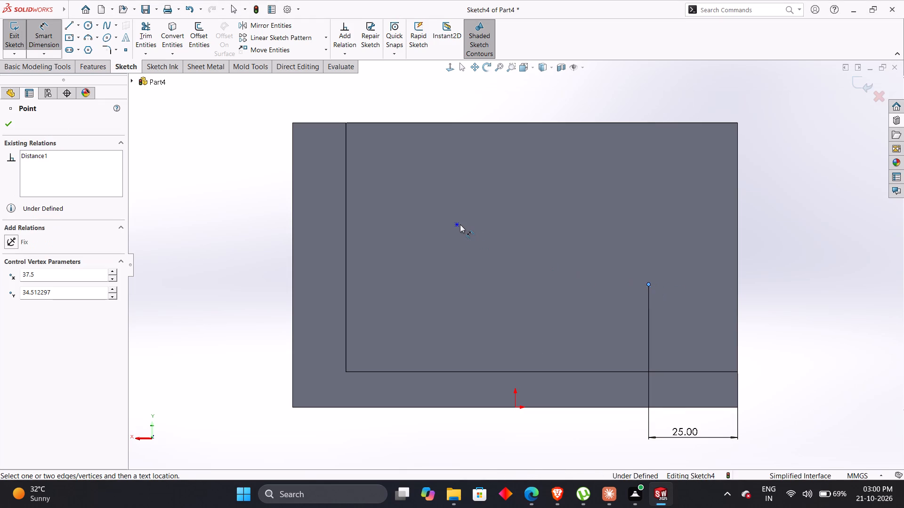
left_click(457, 224)
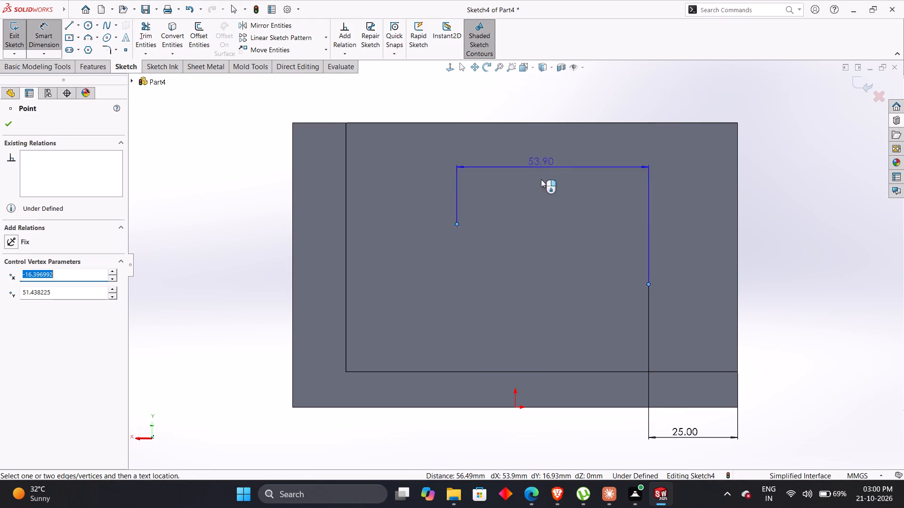
left_click(543, 436)
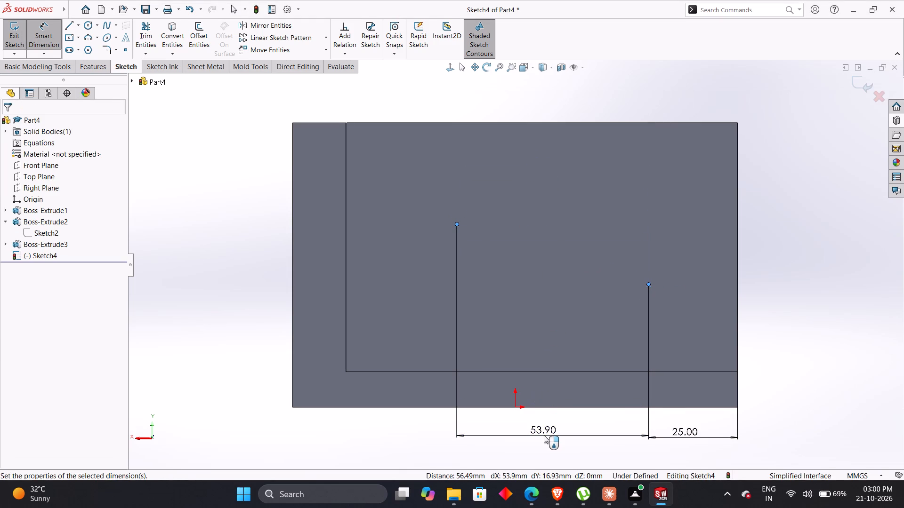
type("35")
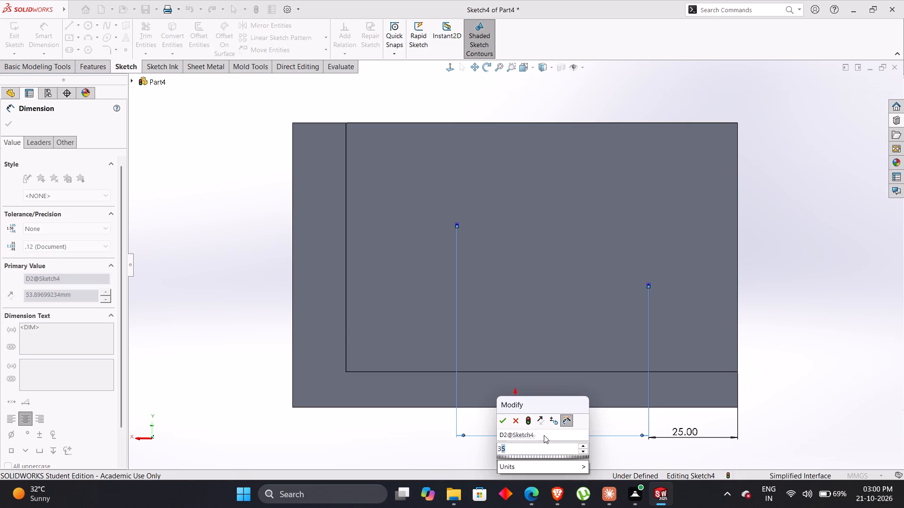
key("Return")
key("Escape")
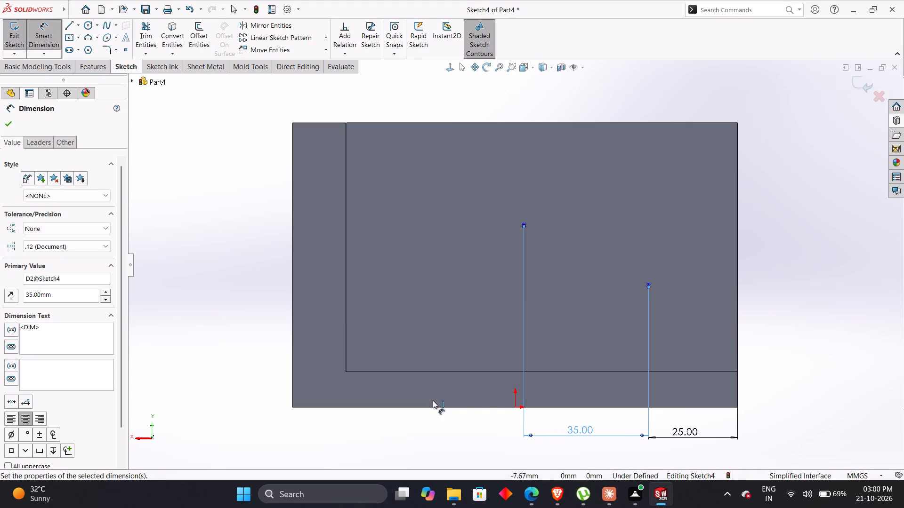
Check the vertical hole offset in the PDF drawing and dimension the upper point 25 mm below the wall's top edge.
key("alt+Tab")
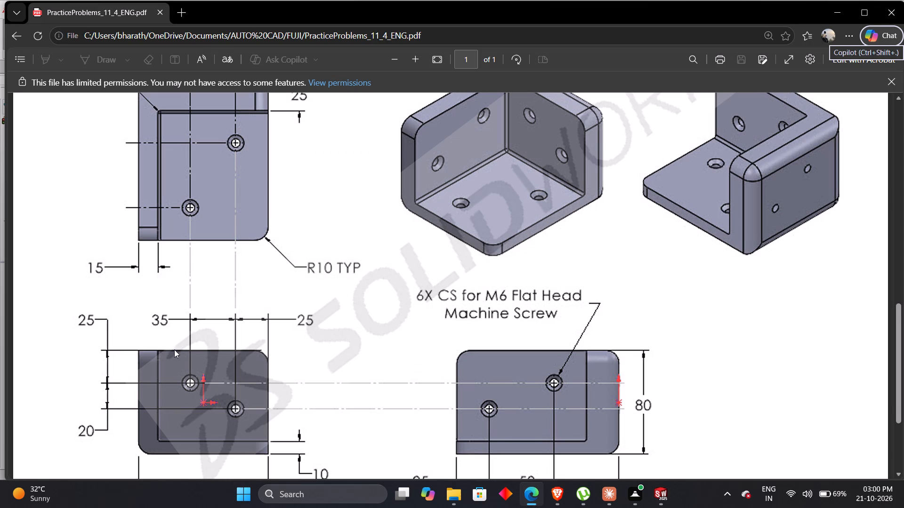
key("alt+Tab")
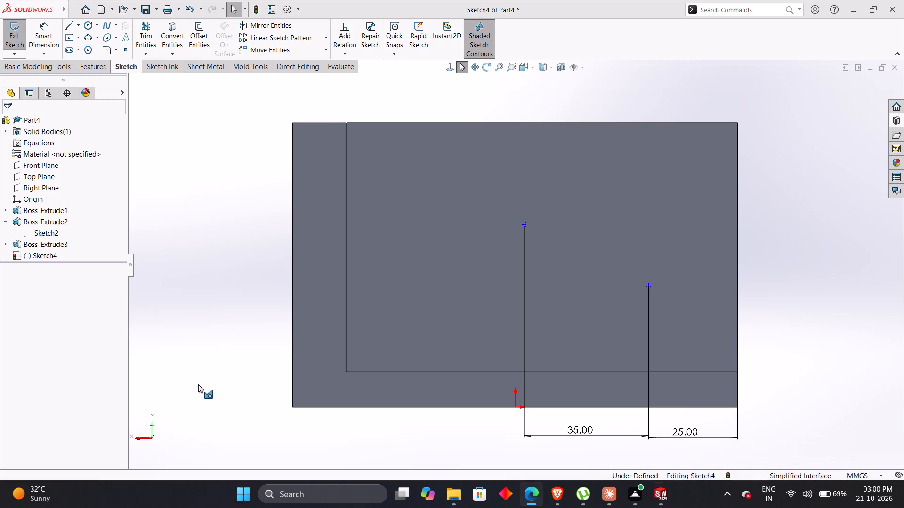
right_click_drag(210, 354, 210, 222)
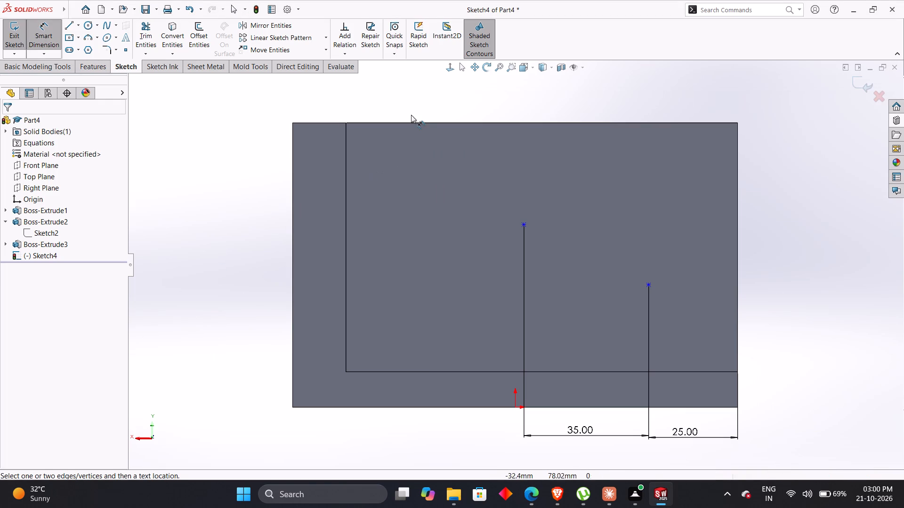
left_click(413, 122)
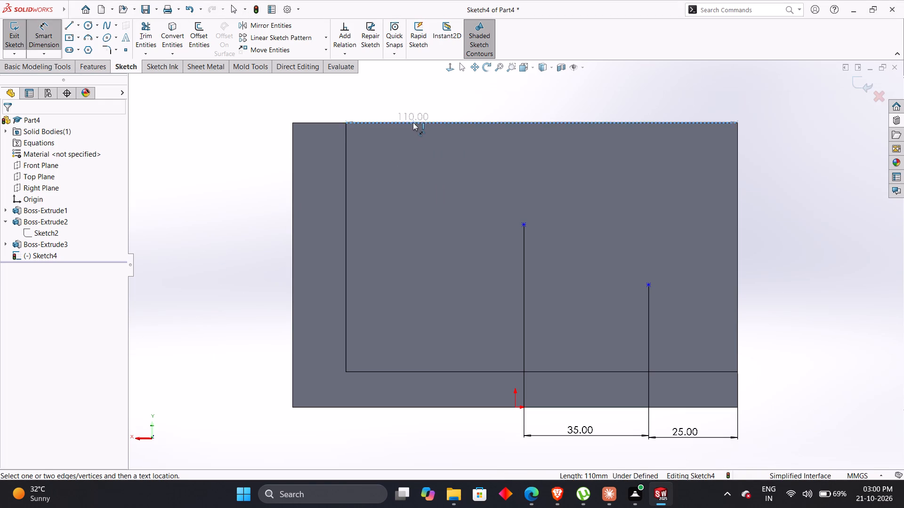
left_click(526, 224)
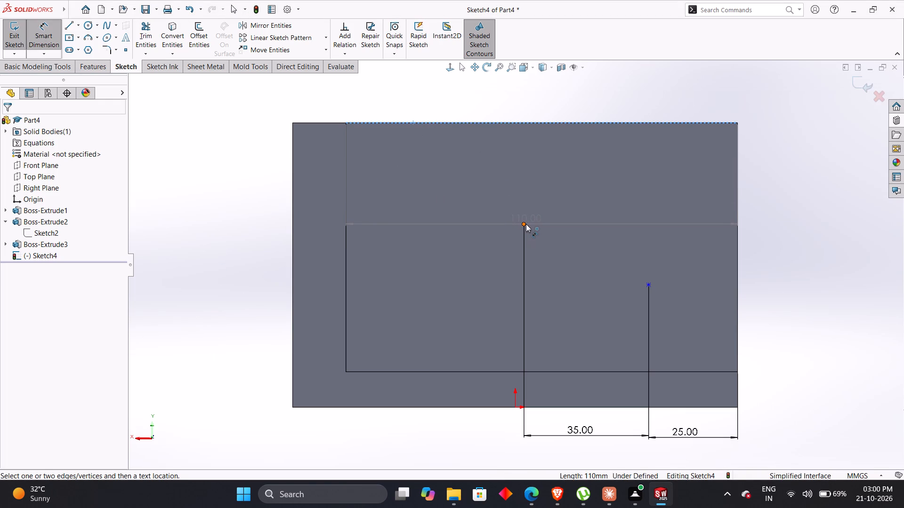
left_click(265, 189)
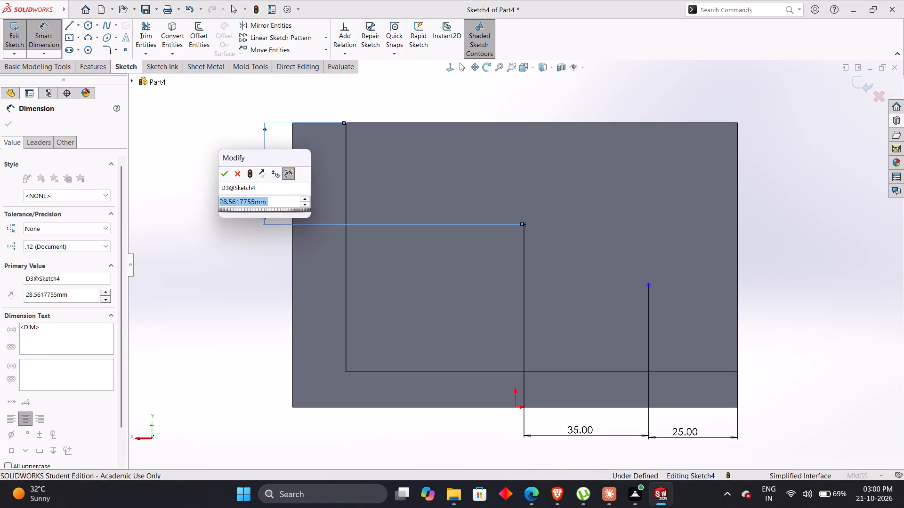
type("25")
key("Return")
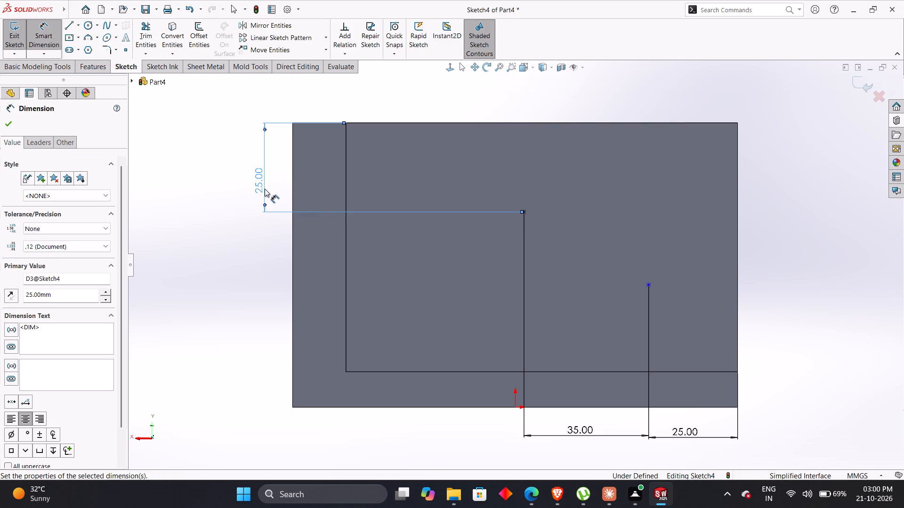
left_click(236, 274)
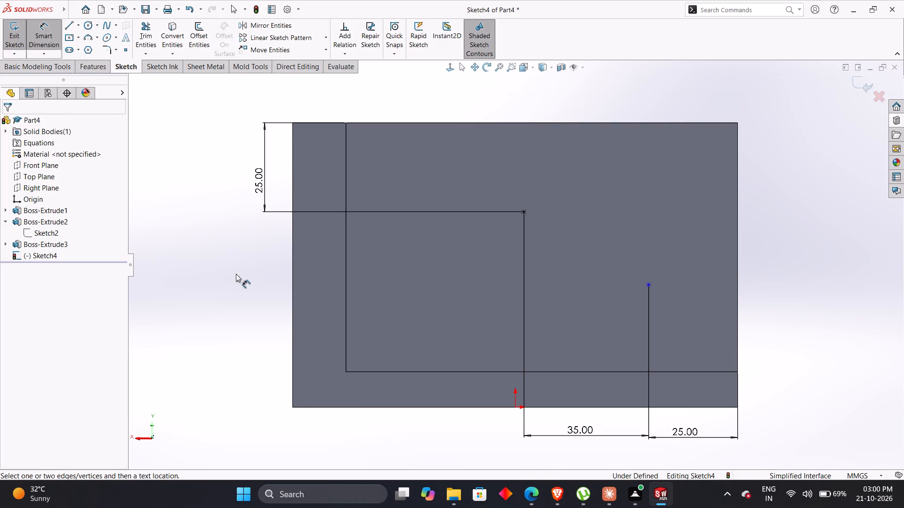
Check the vertical hole spacing in the PDF drawing and set the vertical distance between the two points to 20 mm.
key("alt+Tab")
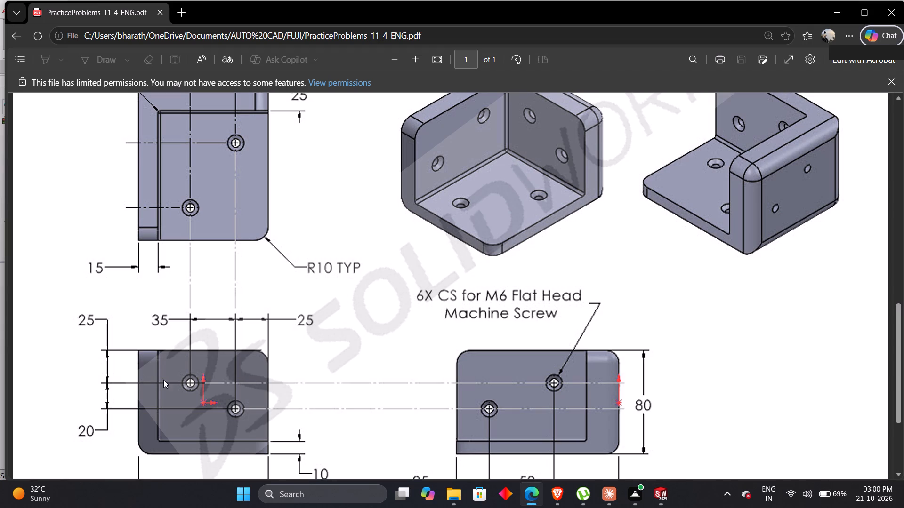
key("alt+Tab")
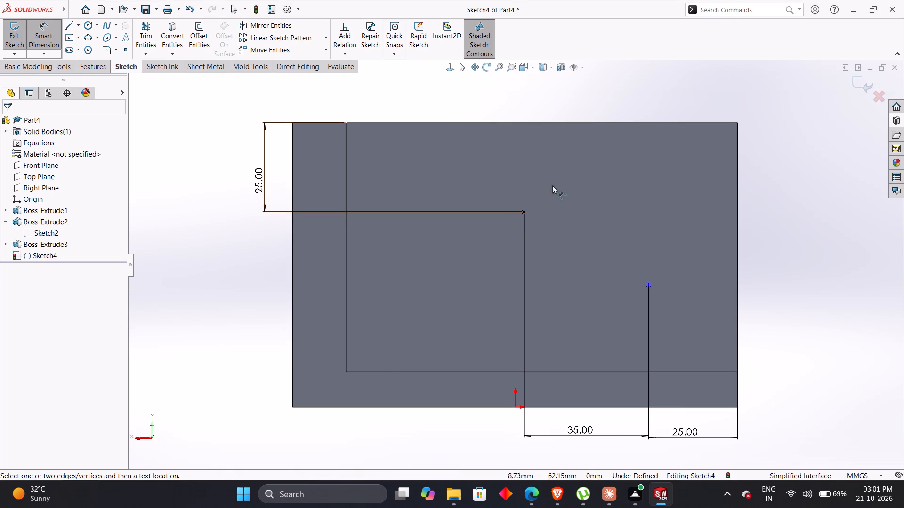
left_click(522, 210)
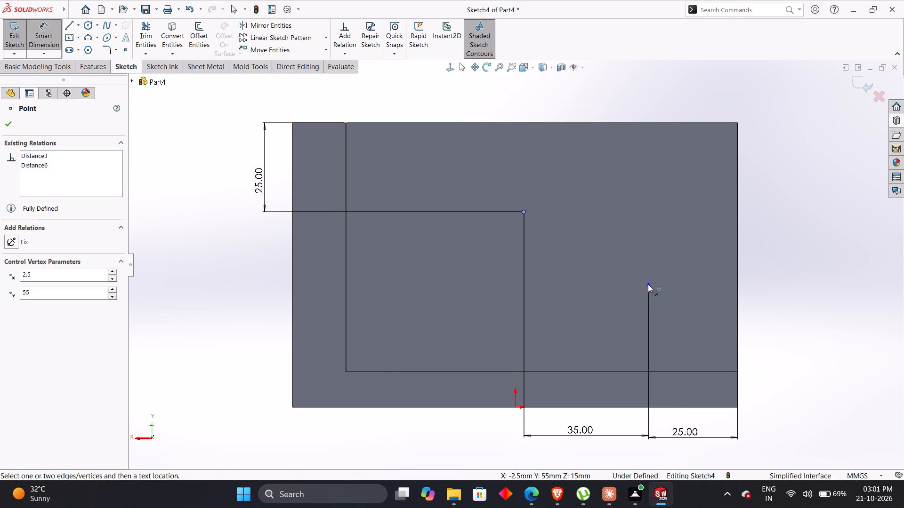
left_click(649, 284)
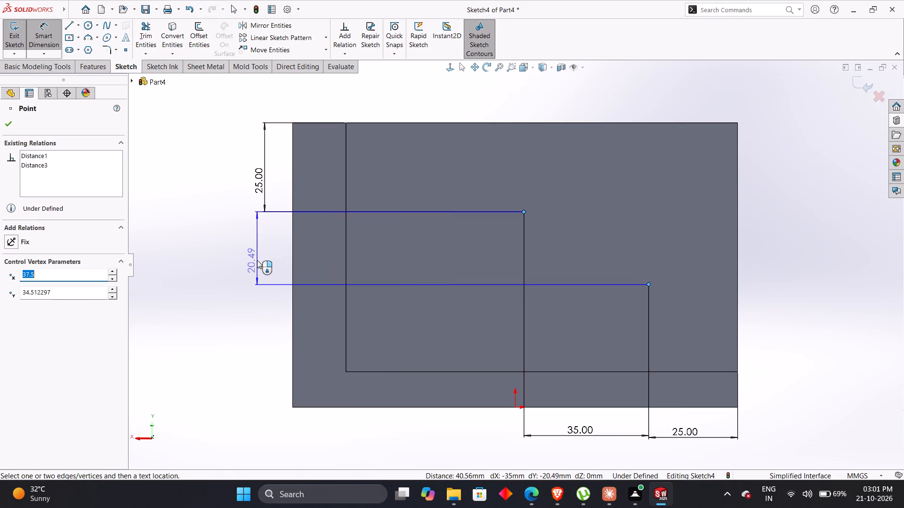
left_click(257, 260)
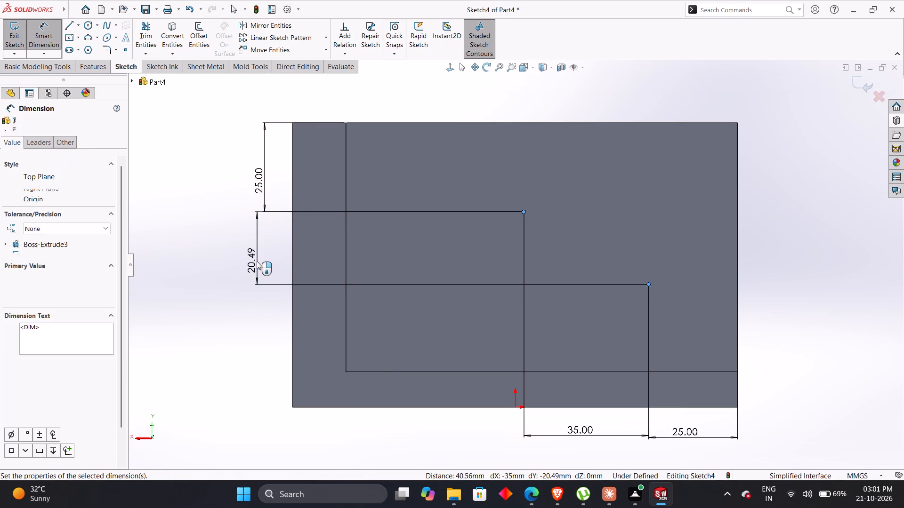
type("20")
key("Return")
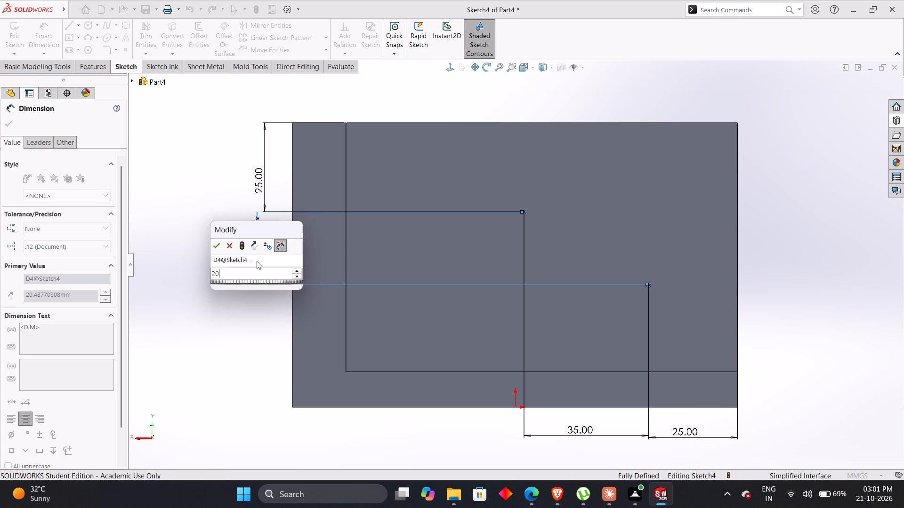
left_click(196, 325)
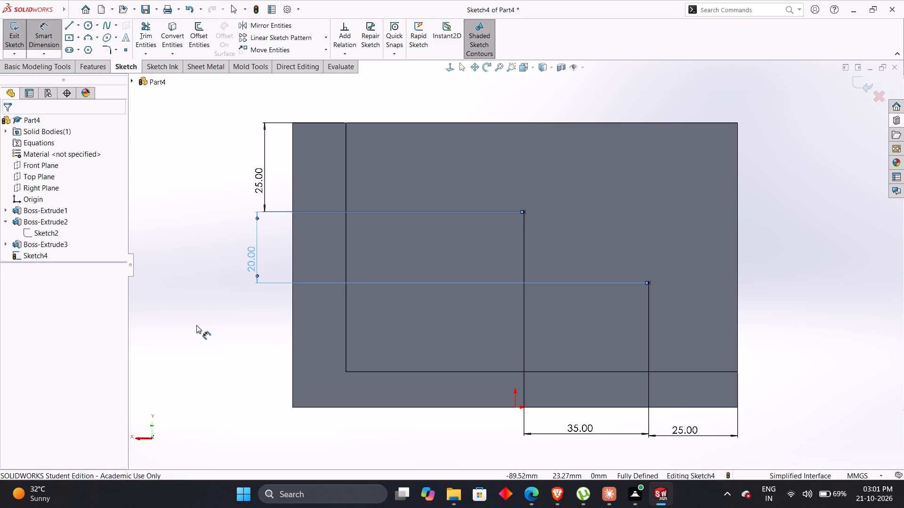
Compare the distance between the bracket's outer vertical edges with the overall dimensions in the PDF drawing, without placing a dimension.
key("alt+Tab")
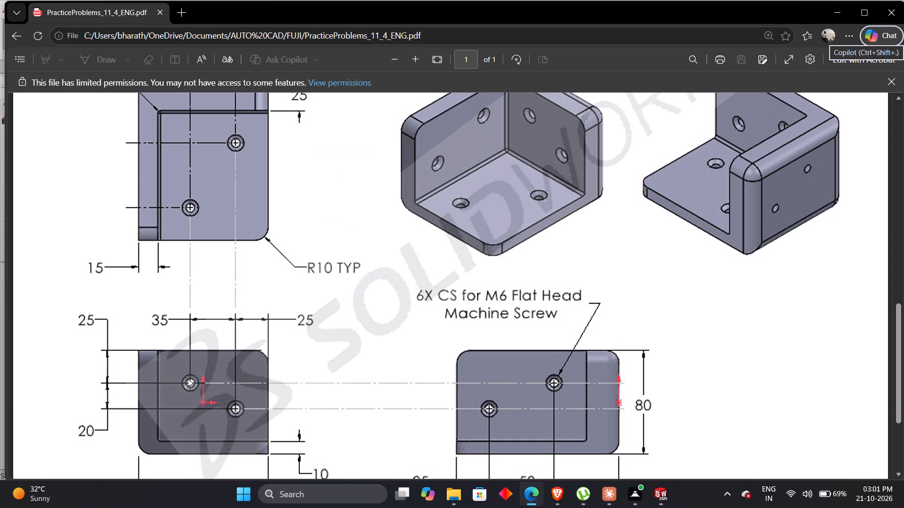
scroll(186, 407, "down", 1)
key("alt+Tab")
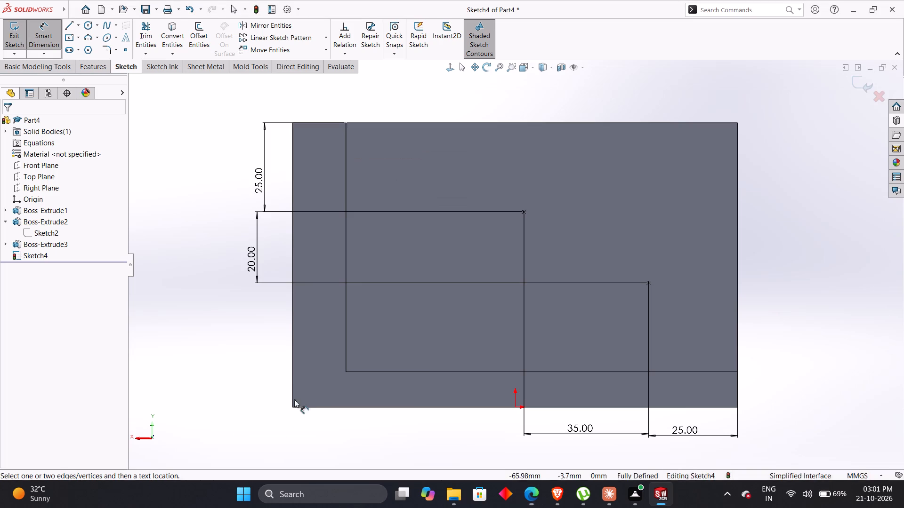
left_click(293, 371)
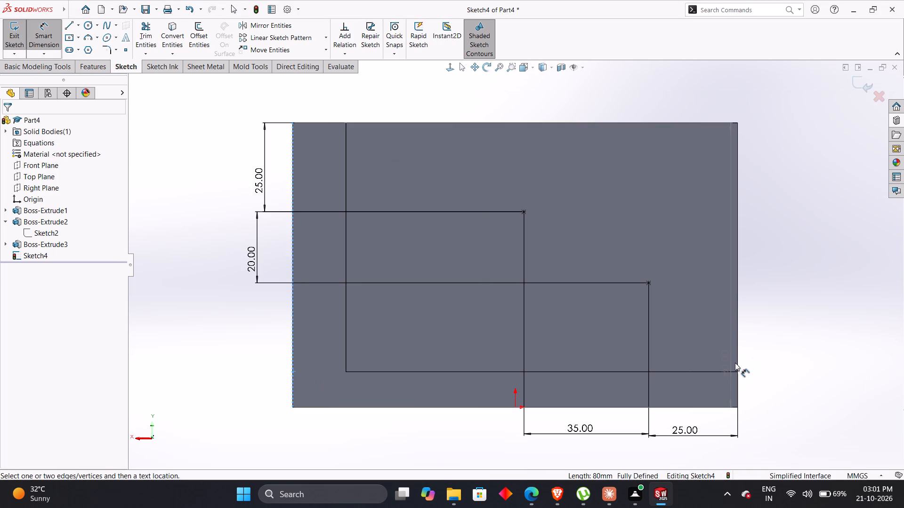
left_click(738, 368)
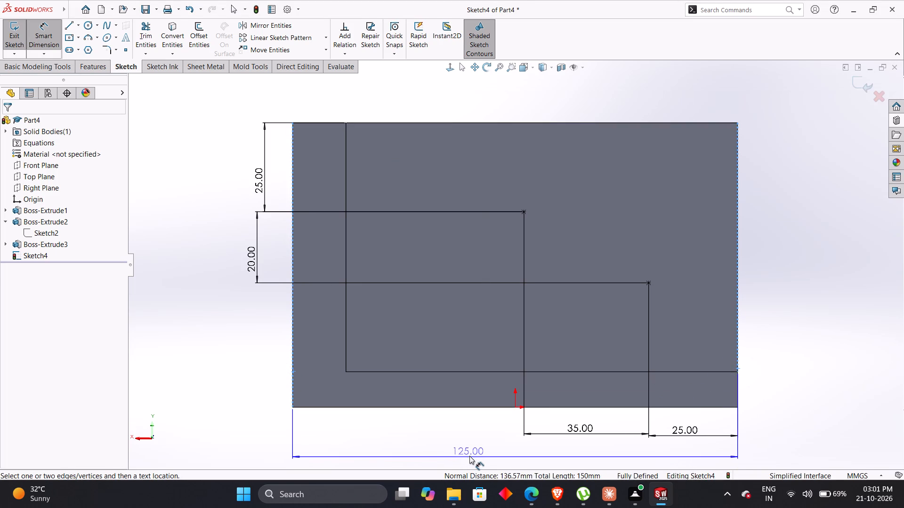
key("alt+Tab")
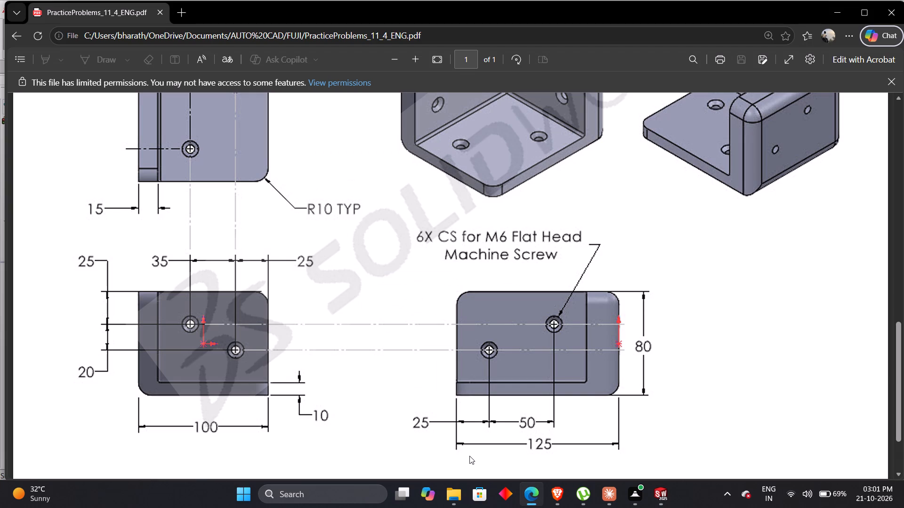
key("alt+Tab")
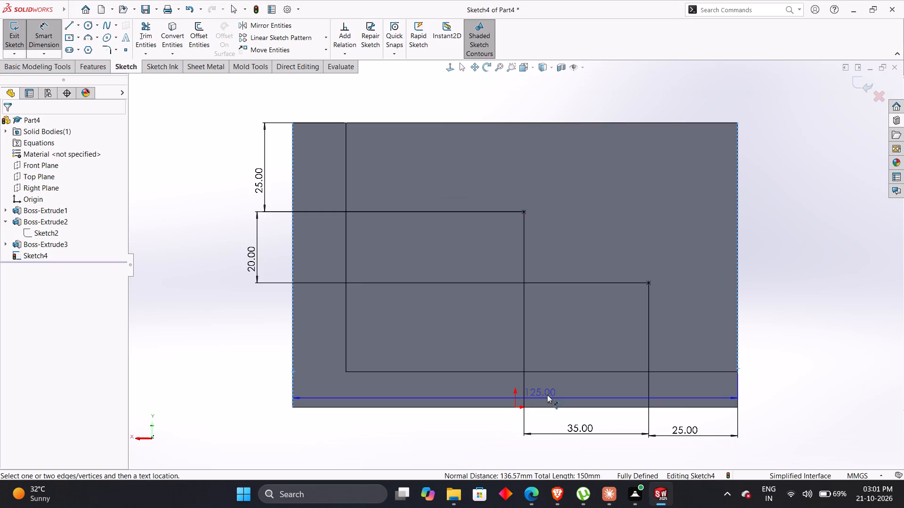
key("Escape")
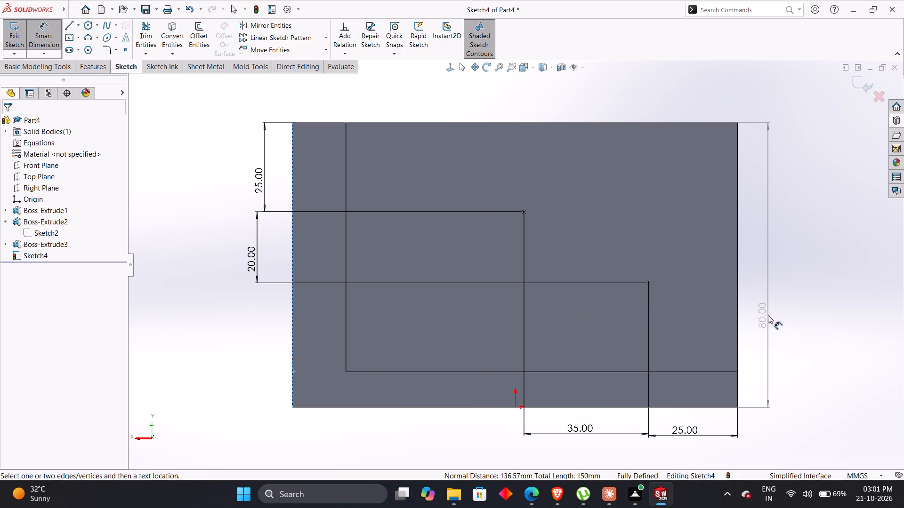
key("Escape")
key("Escape")
Measure the height from the wall's top inner edge to the base's bottom front edge with a trial dimension.
middle_click_drag(768, 316, 711, 333)
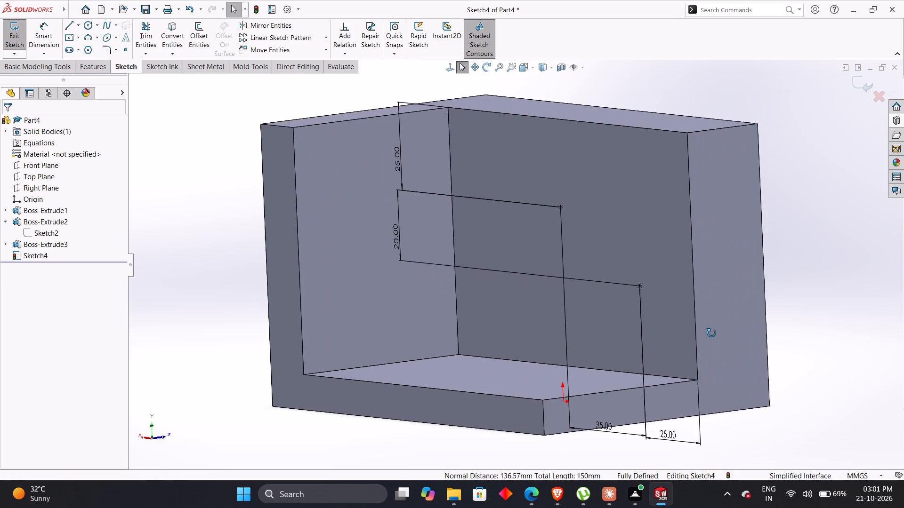
middle_click_drag(711, 333, 709, 334)
key("Escape")
key("Escape")
right_click_drag(244, 385, 243, 268)
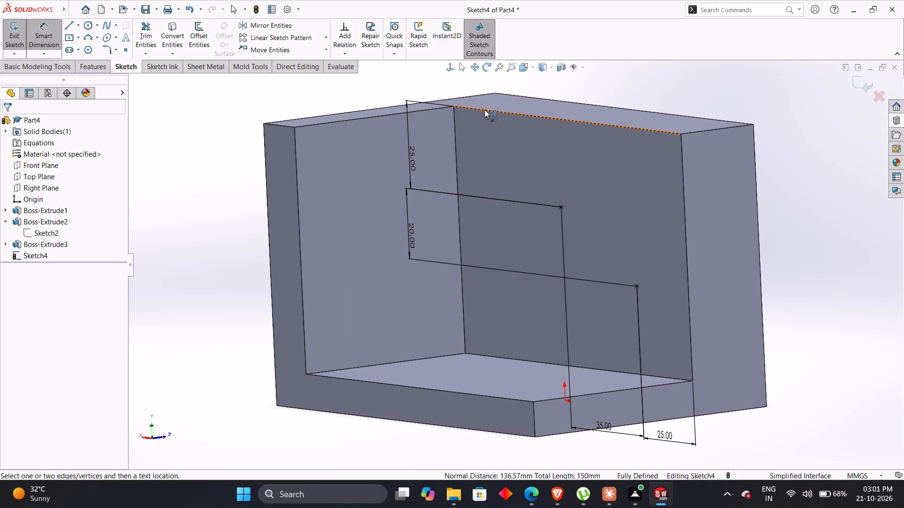
left_click(484, 110)
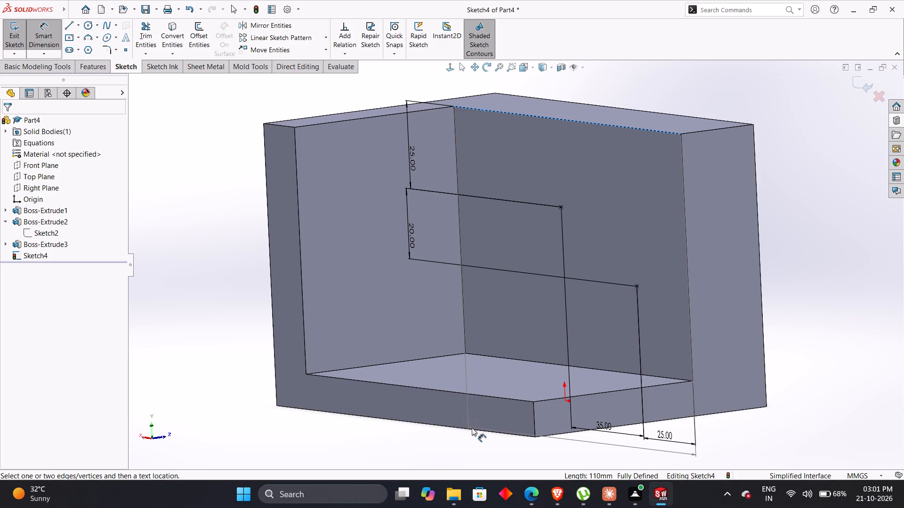
left_click(472, 429)
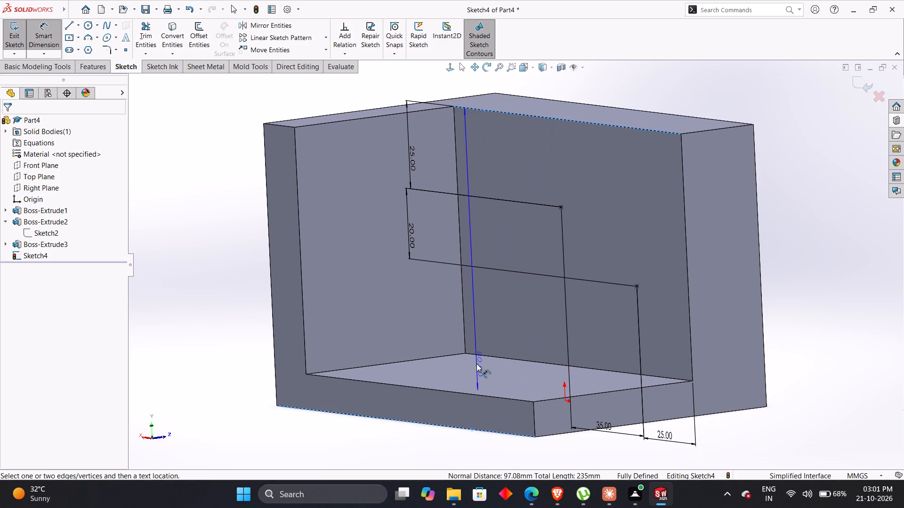
key("Escape")
key("Escape")
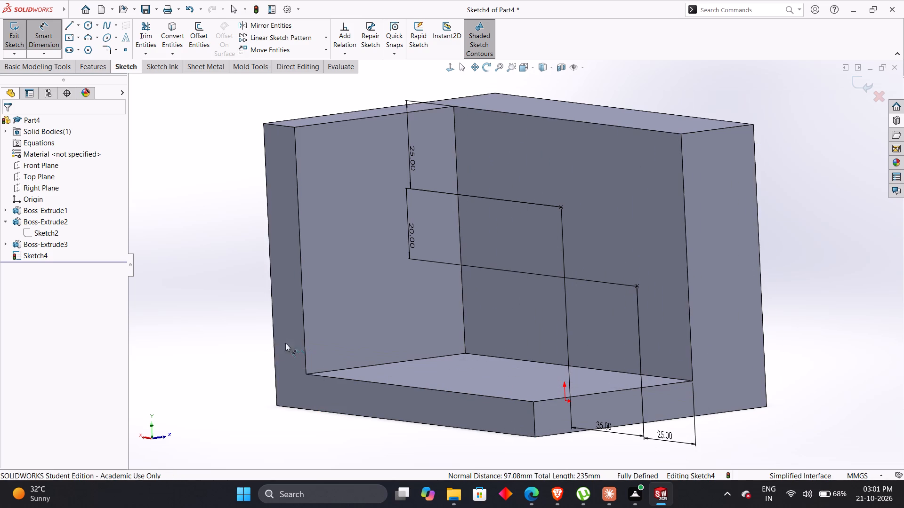
key("Escape")
Measure the distance between the thin side wall's inner vertical edge and the thick wall's free vertical edge.
right_click_drag(230, 399, 227, 286)
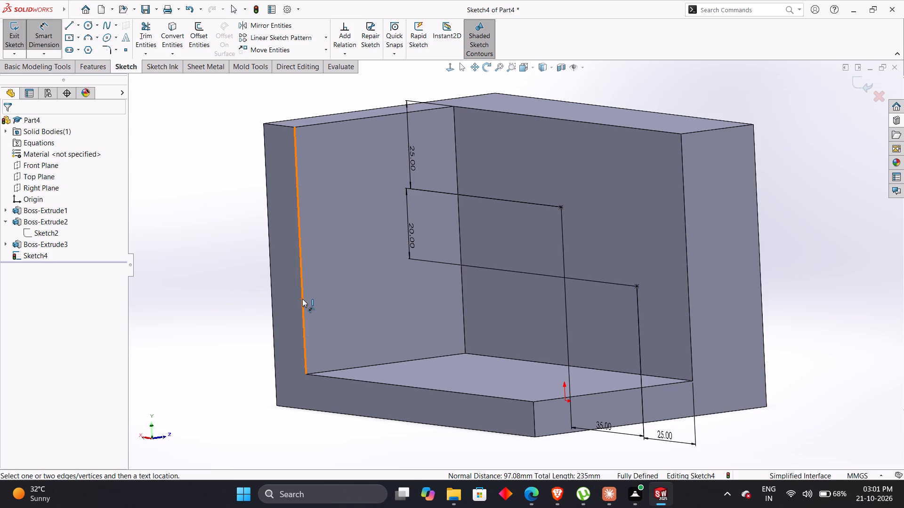
left_click(302, 299)
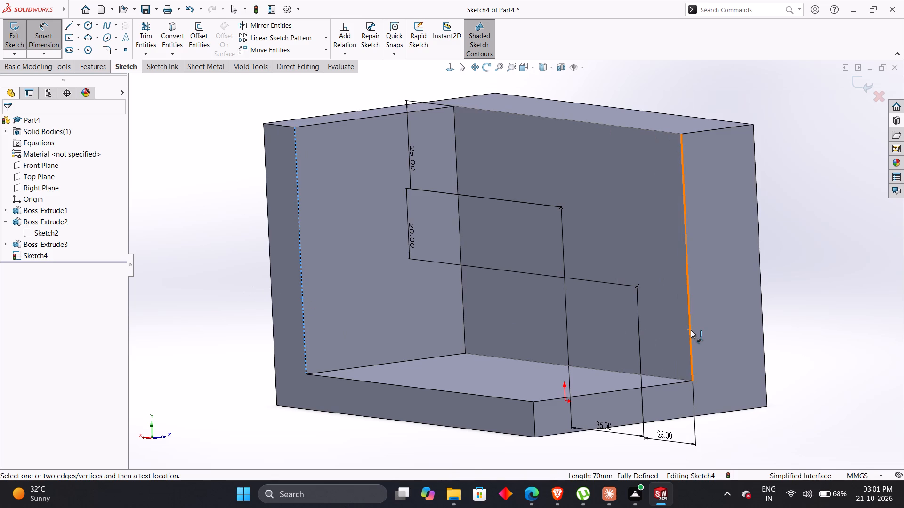
left_click(691, 330)
middle_click_drag(448, 458, 490, 436)
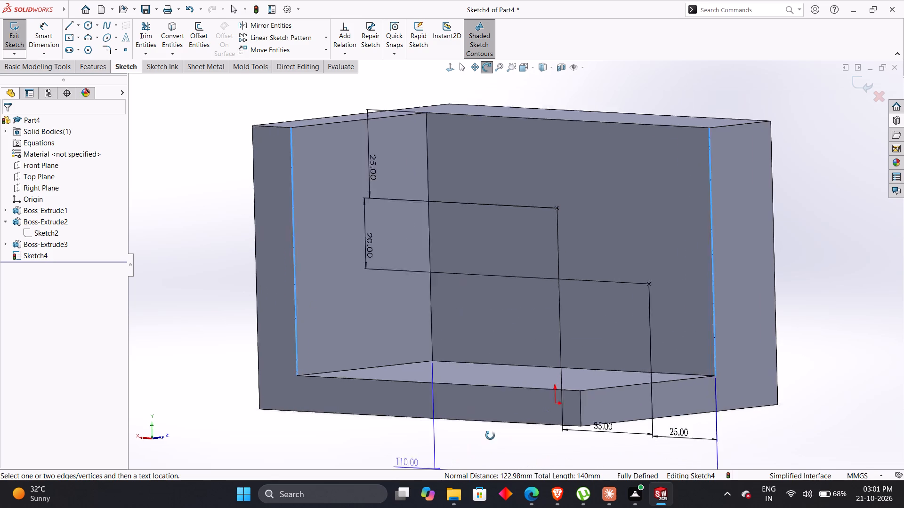
middle_click_drag(490, 436, 508, 441)
scroll(508, 441, "up", 2)
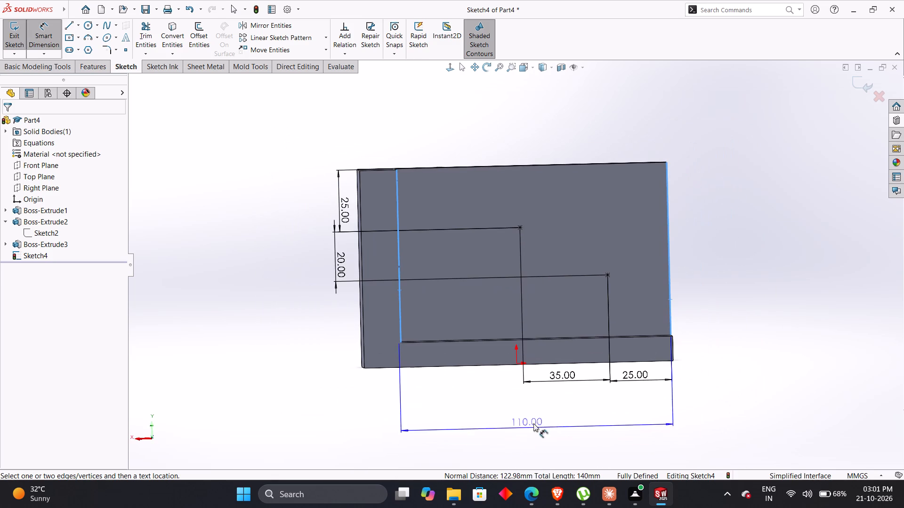
key("Escape")
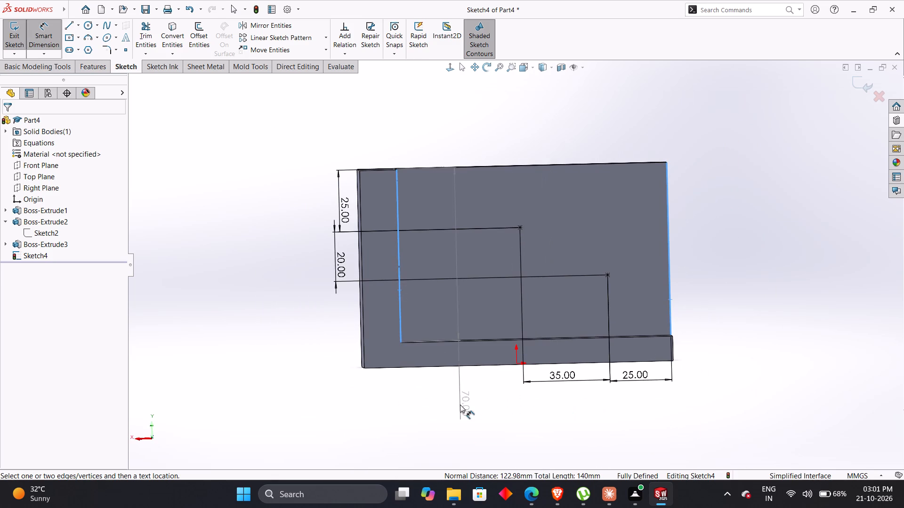
key("Escape")
Measure the bracket's overall width again between its outer vertical edges, without placing the dimension.
right_click_drag(298, 404, 298, 355)
right_click_drag(299, 384, 307, 307)
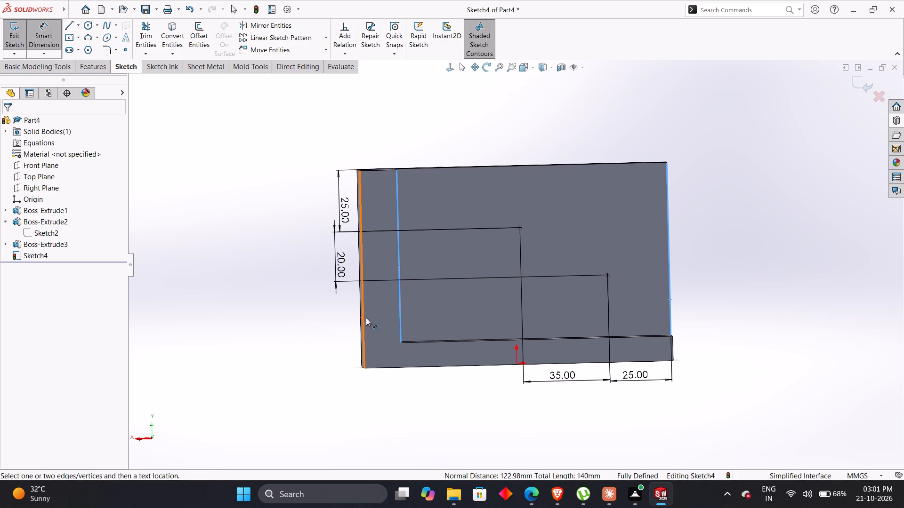
left_click(363, 323)
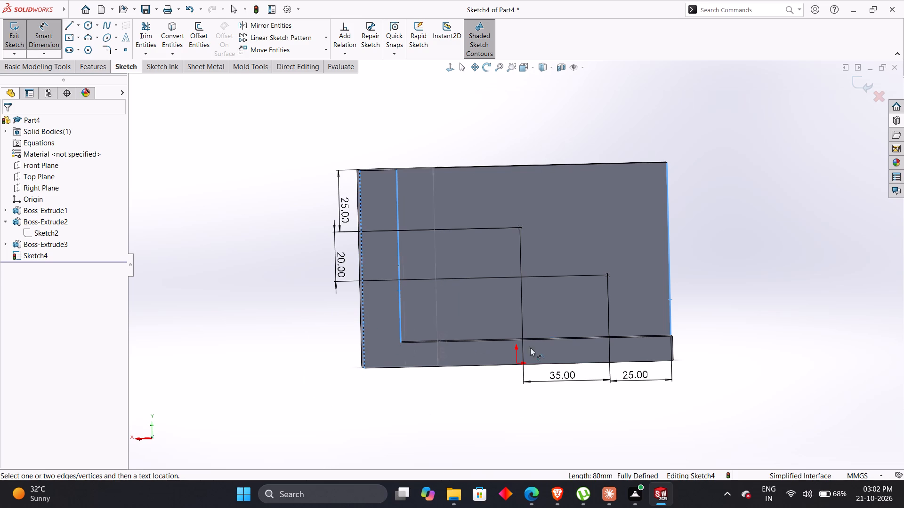
left_click(672, 354)
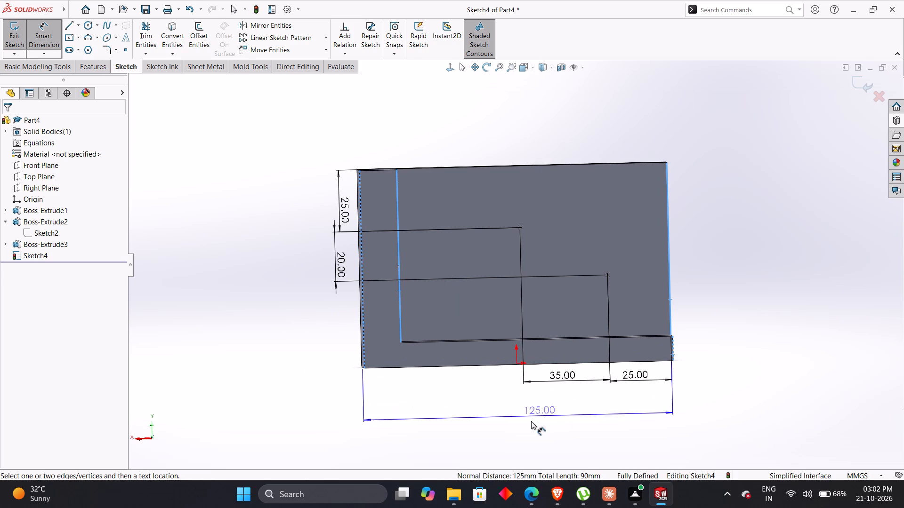
key("Escape")
key("Escape")
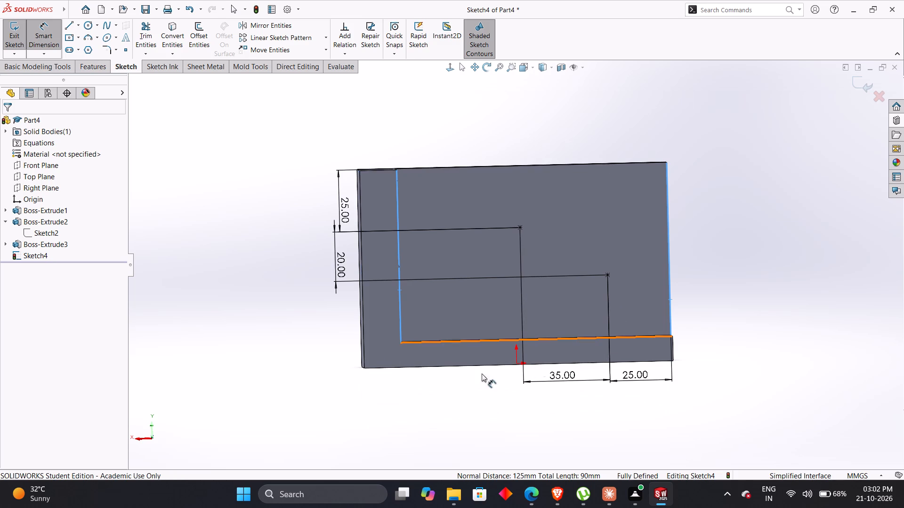
key("Escape")
Examine the bracket from several sides and look up the first extrusion's sketch in the feature tree.
middle_click_drag(333, 356, 317, 506)
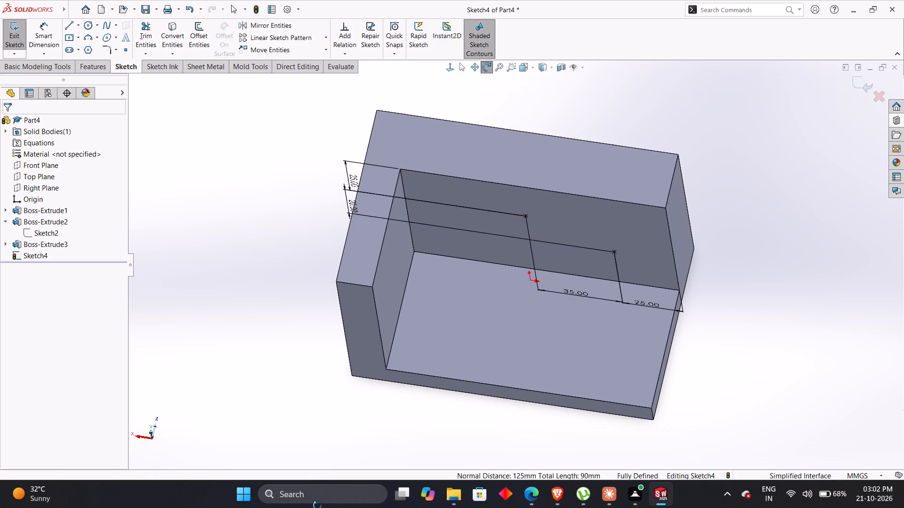
middle_click_drag(317, 506, 231, 402)
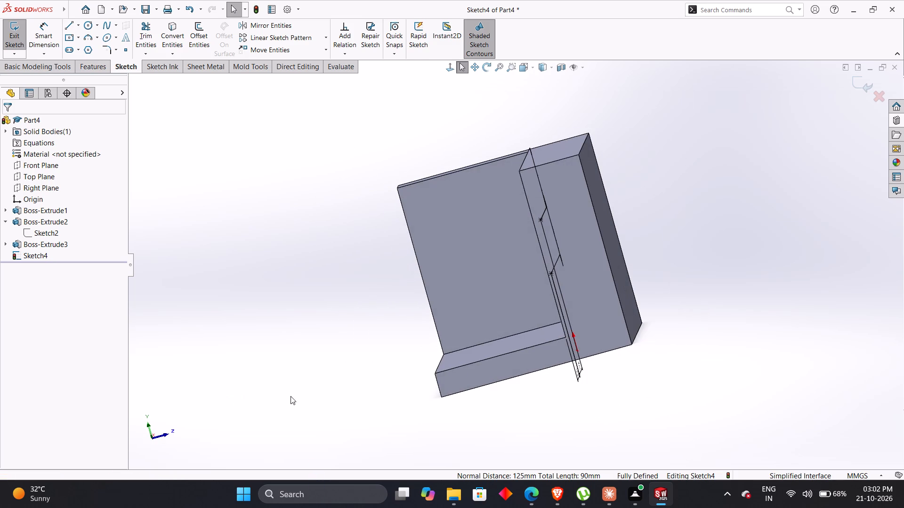
middle_click_drag(575, 313, 658, 316)
key("Escape")
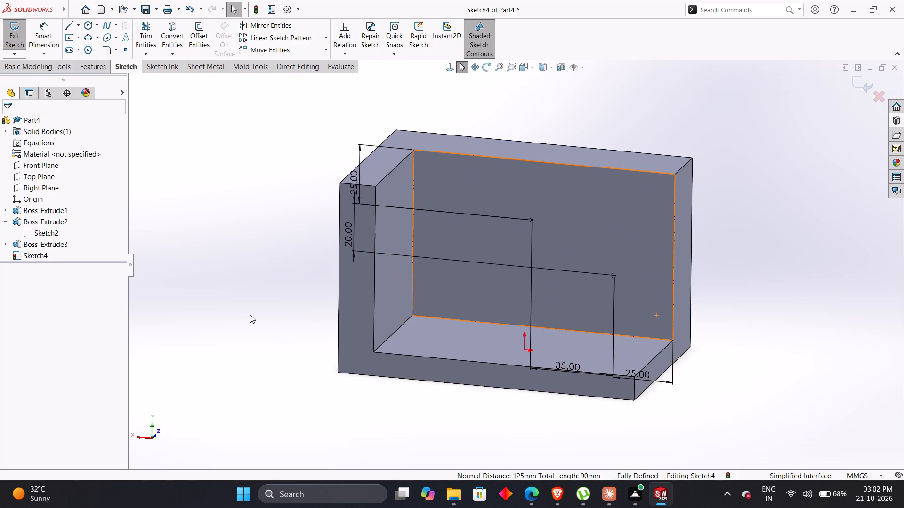
key("Escape")
left_click(6, 211)
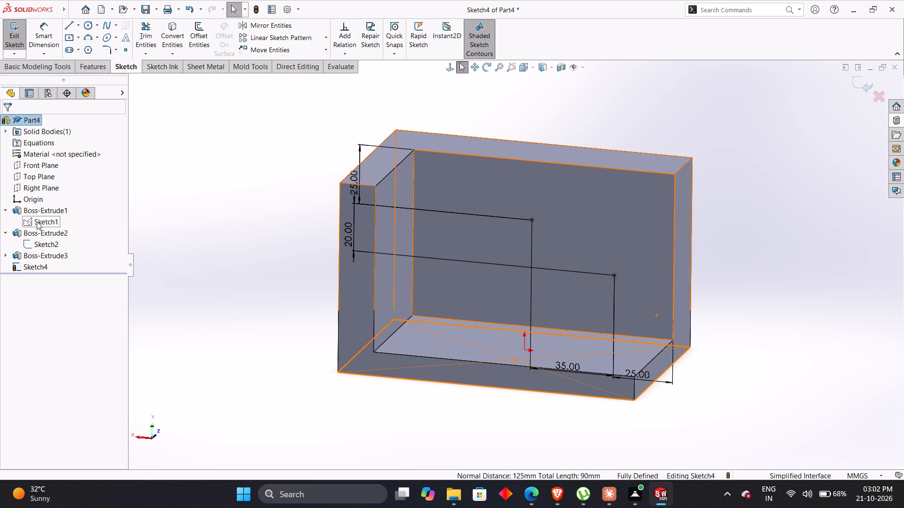
middle_click(236, 226)
left_click(236, 226)
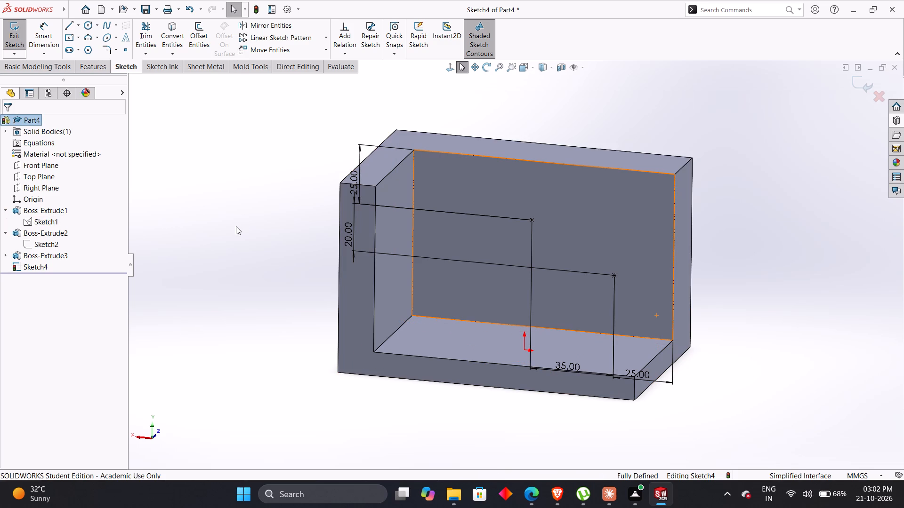
Exit the hole-centre sketch, keeping the two dimensioned points.
left_click(866, 94)
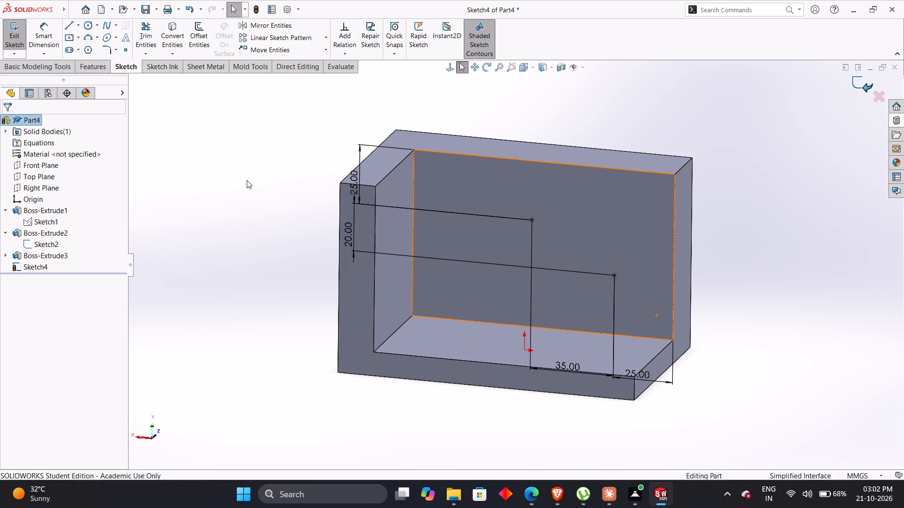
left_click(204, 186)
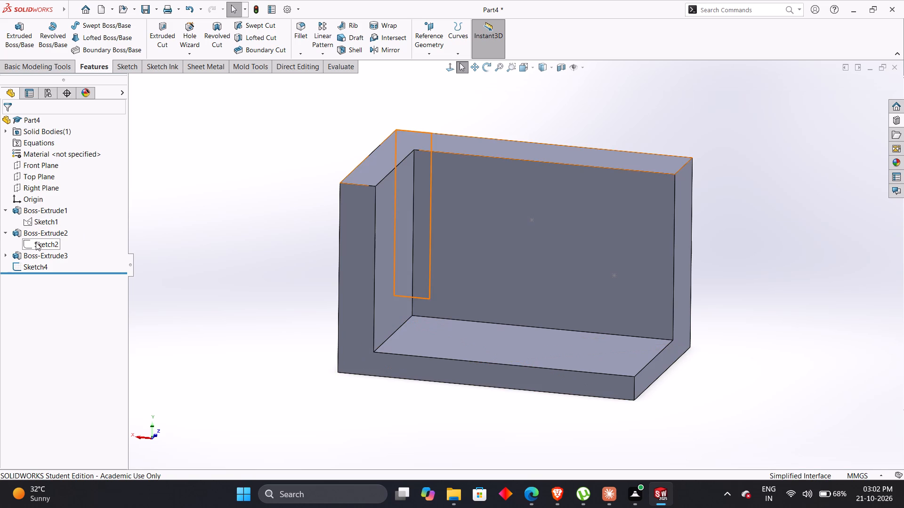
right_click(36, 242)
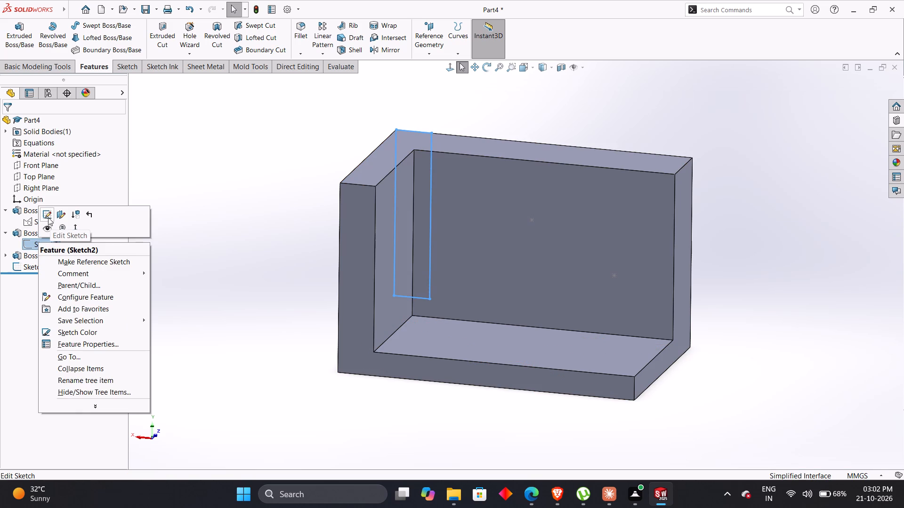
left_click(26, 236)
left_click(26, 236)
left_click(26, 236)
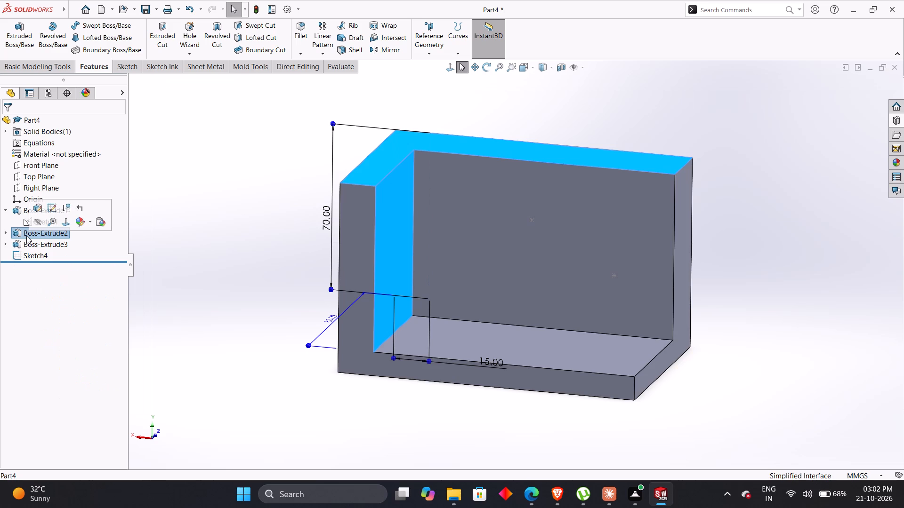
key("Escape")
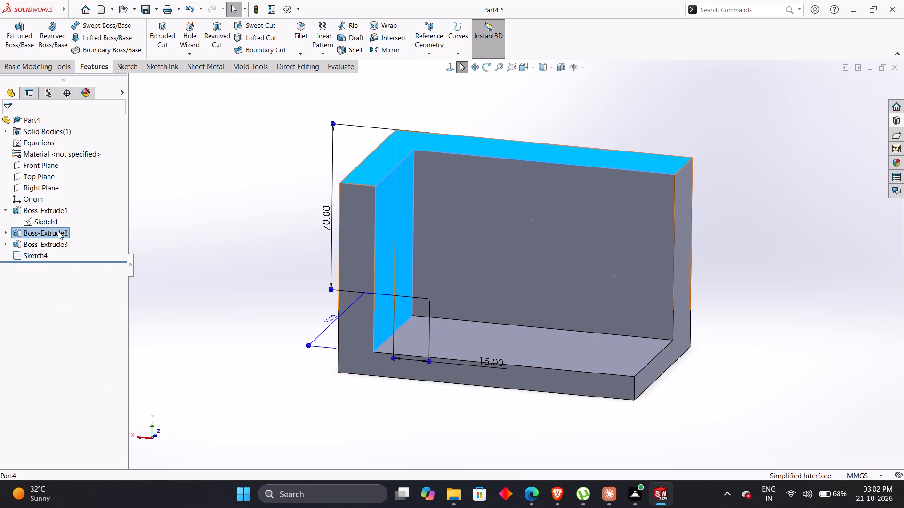
Open the Boss-Extrude2 side wall's definition, check the wall thicknesses in the PDF drawing, and close it without editing.
left_click(58, 231)
left_click(65, 205)
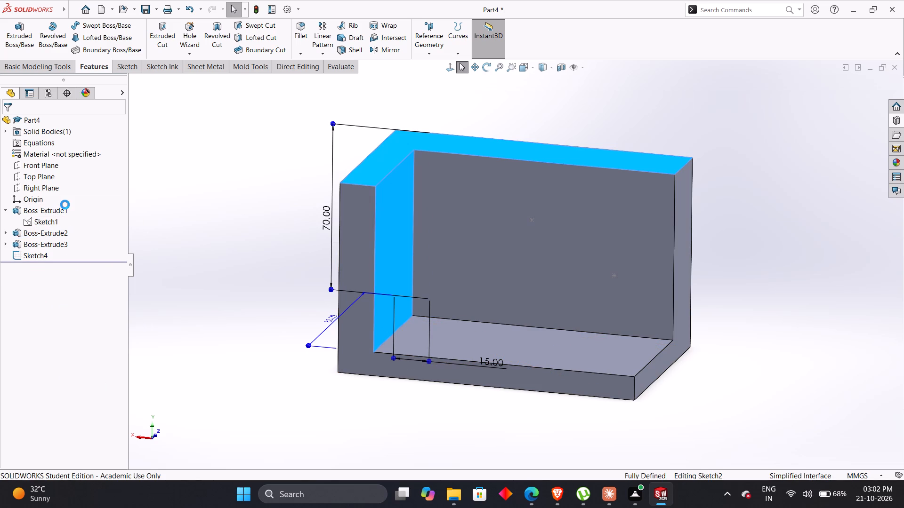
key("alt+Tab")
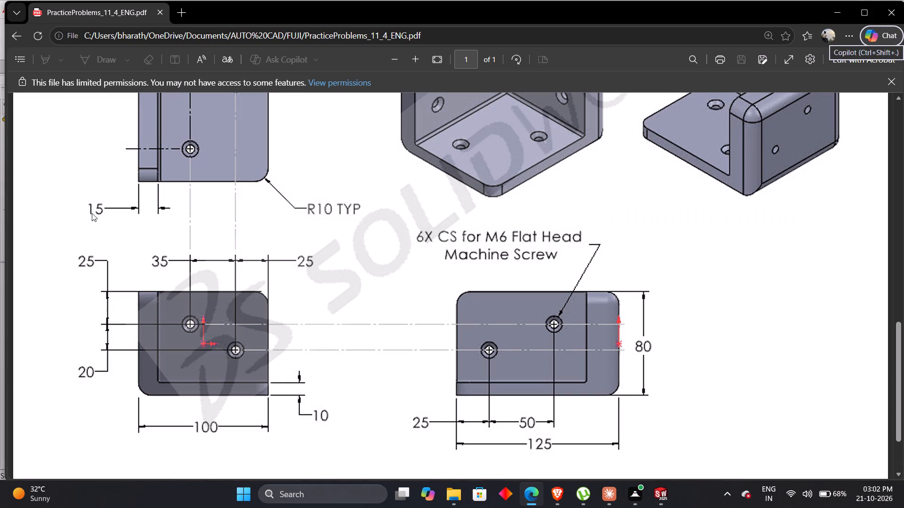
scroll(120, 217, "up", 2)
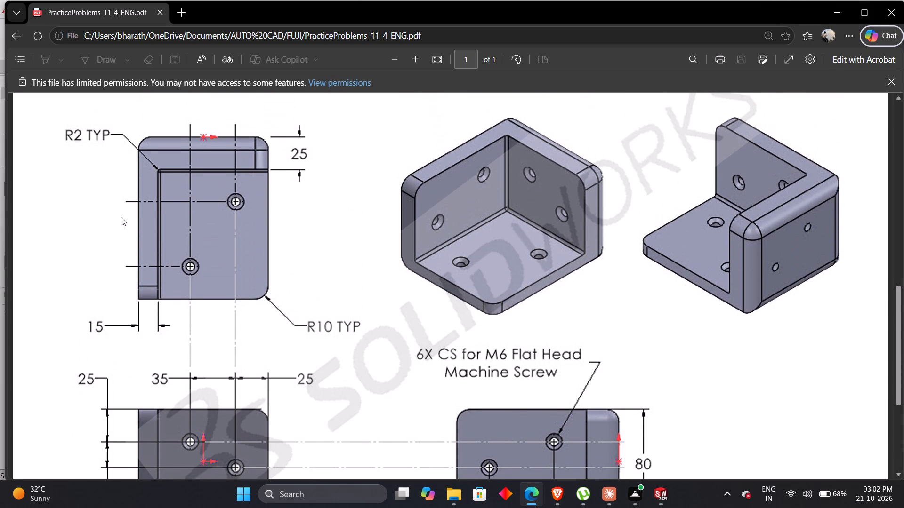
key("alt+Tab")
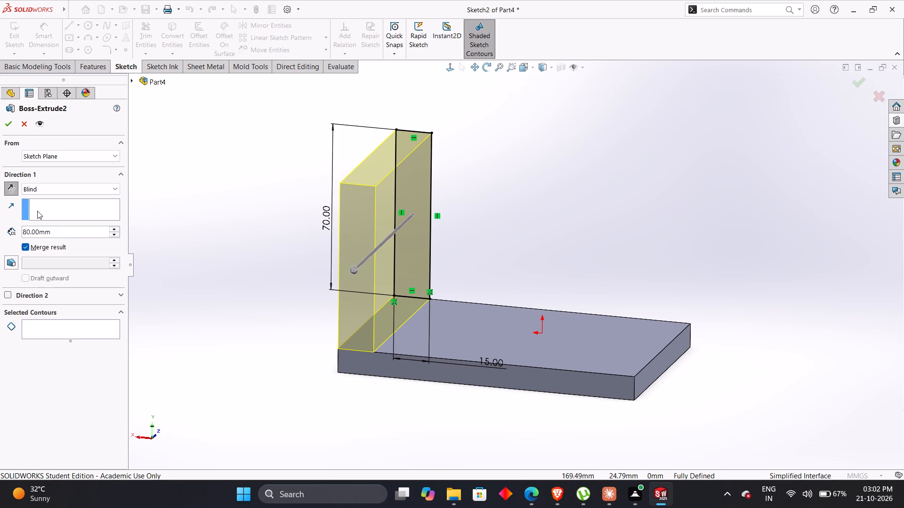
left_click(8, 130)
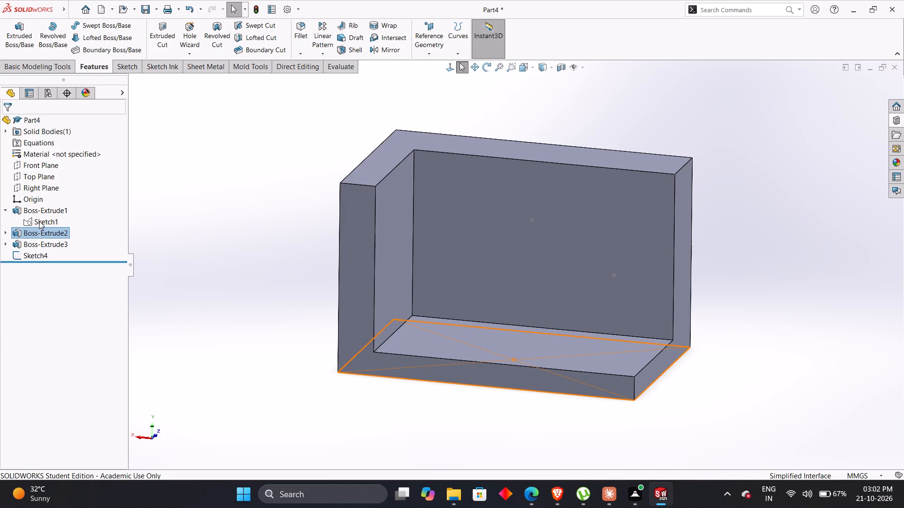
Edit Sketch2 of the Boss-Extrude2 side wall, set the profile's width to 25 mm, and exit the sketch.
left_click(6, 233)
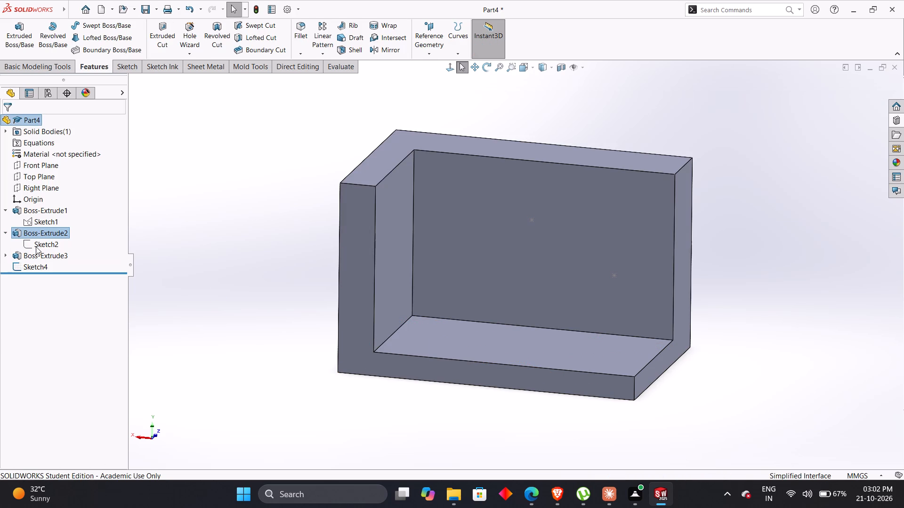
left_click(36, 246)
left_click(46, 217)
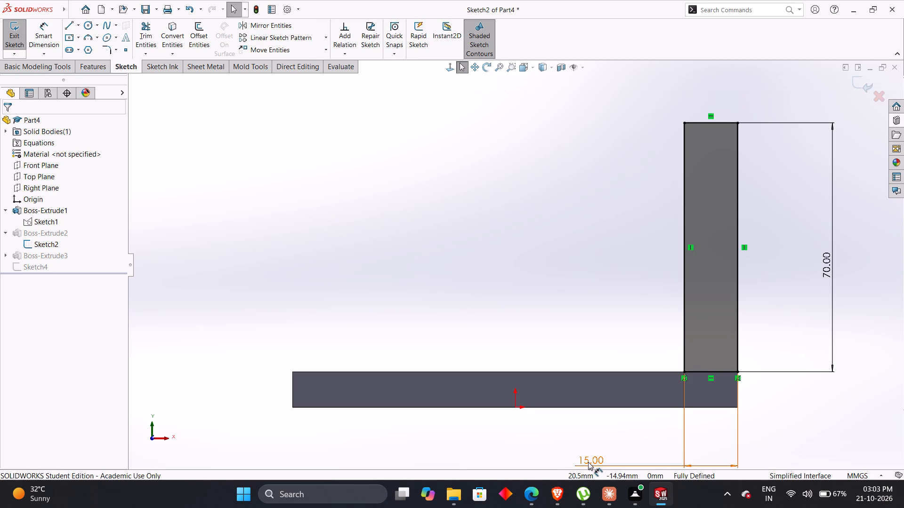
double_click(588, 462)
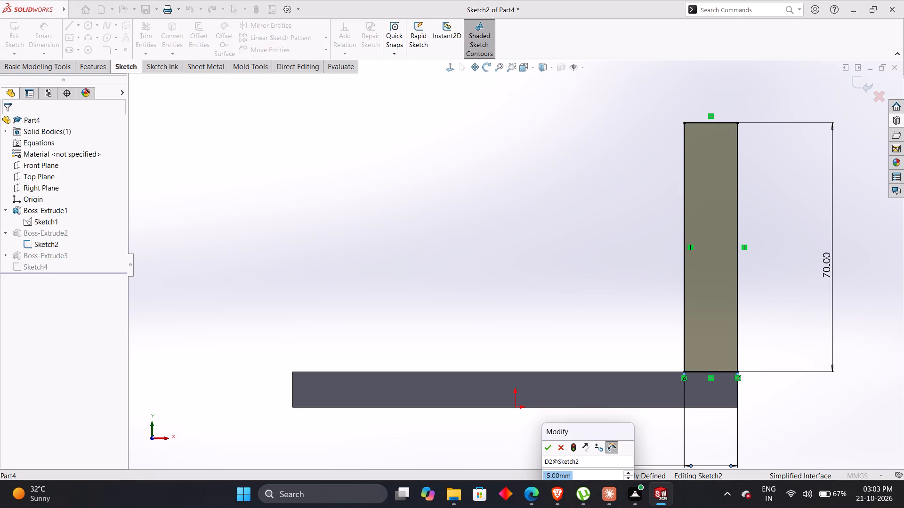
type("25")
key("Return")
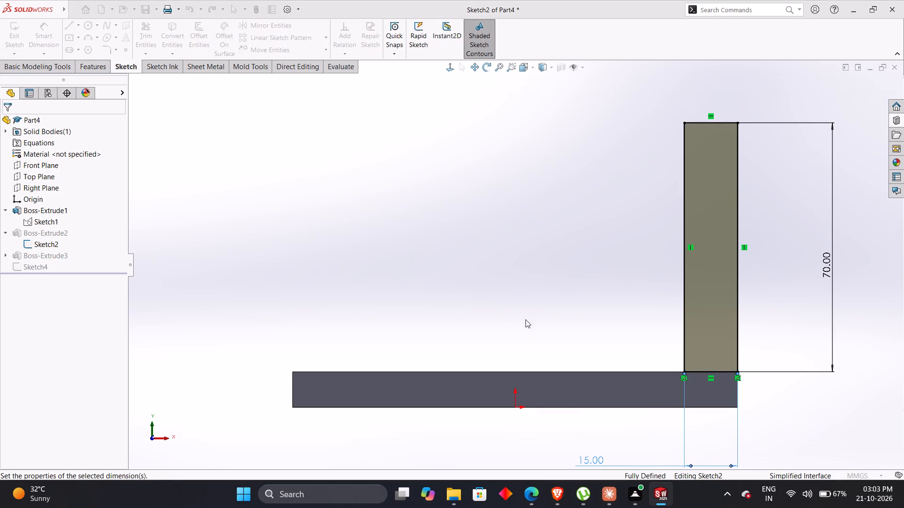
left_click(463, 265)
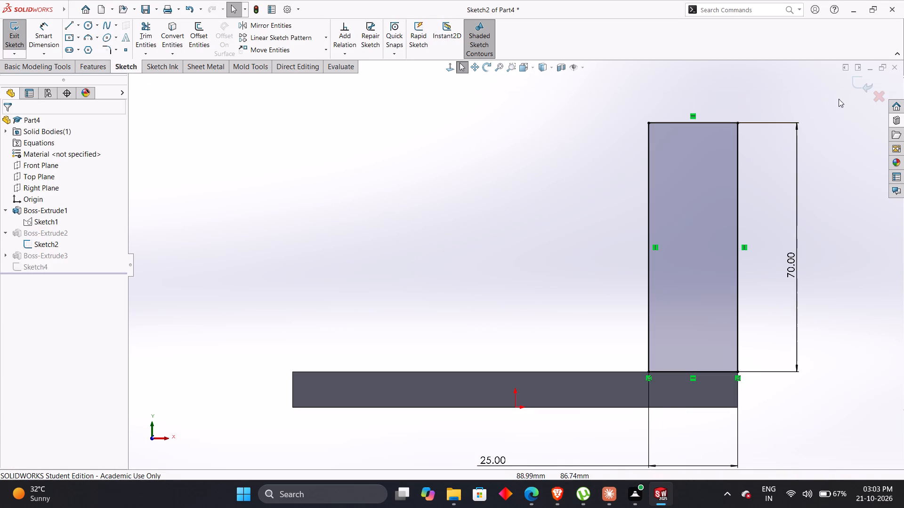
left_click(864, 87)
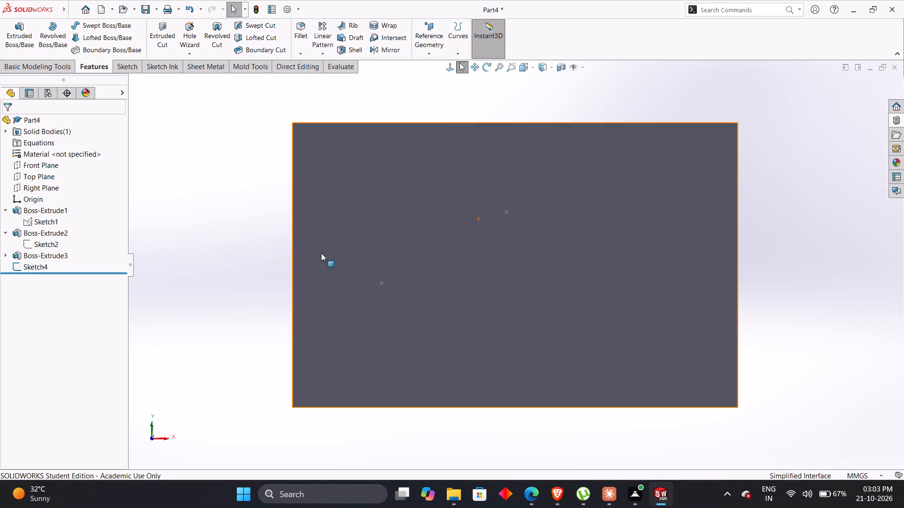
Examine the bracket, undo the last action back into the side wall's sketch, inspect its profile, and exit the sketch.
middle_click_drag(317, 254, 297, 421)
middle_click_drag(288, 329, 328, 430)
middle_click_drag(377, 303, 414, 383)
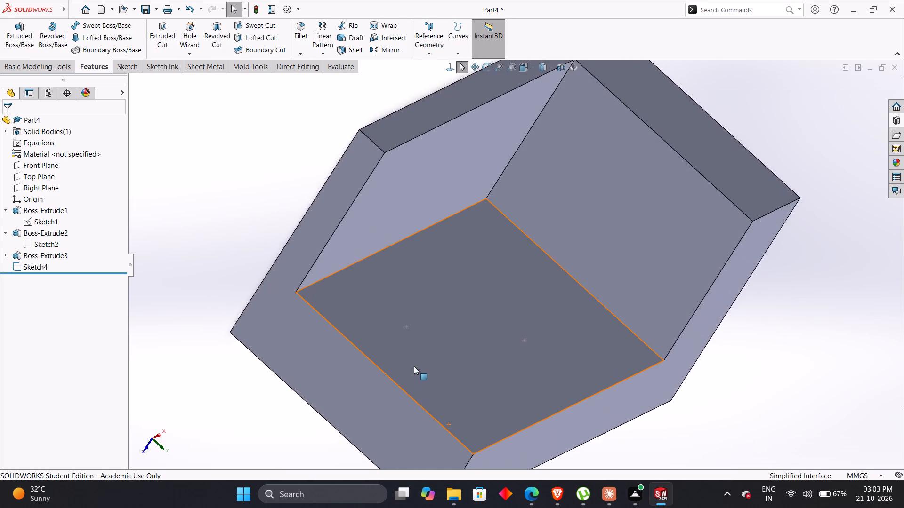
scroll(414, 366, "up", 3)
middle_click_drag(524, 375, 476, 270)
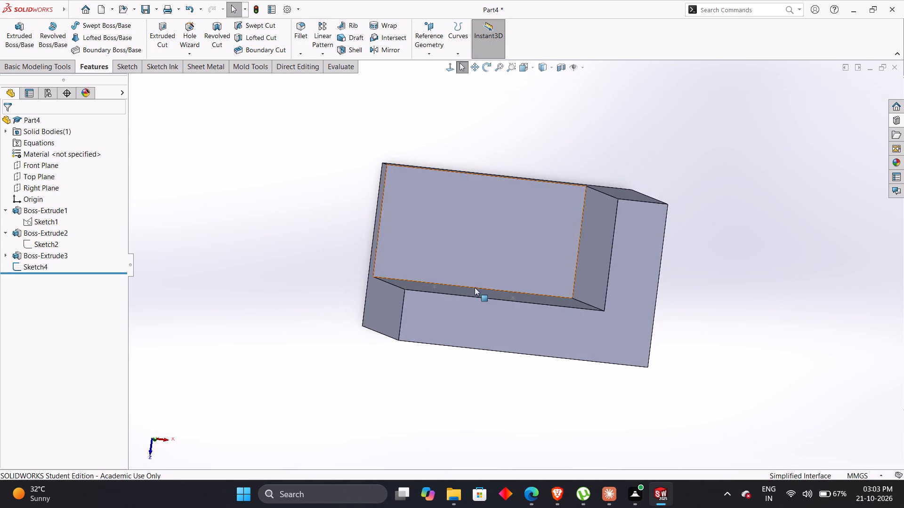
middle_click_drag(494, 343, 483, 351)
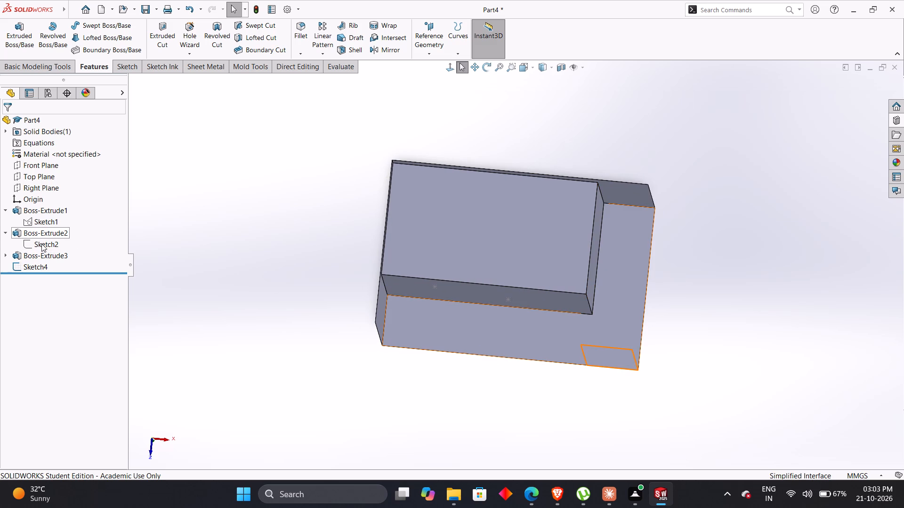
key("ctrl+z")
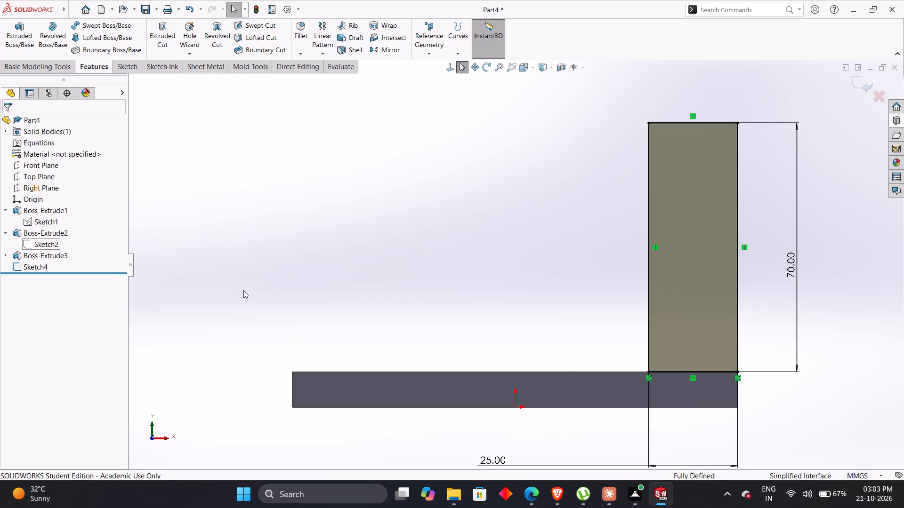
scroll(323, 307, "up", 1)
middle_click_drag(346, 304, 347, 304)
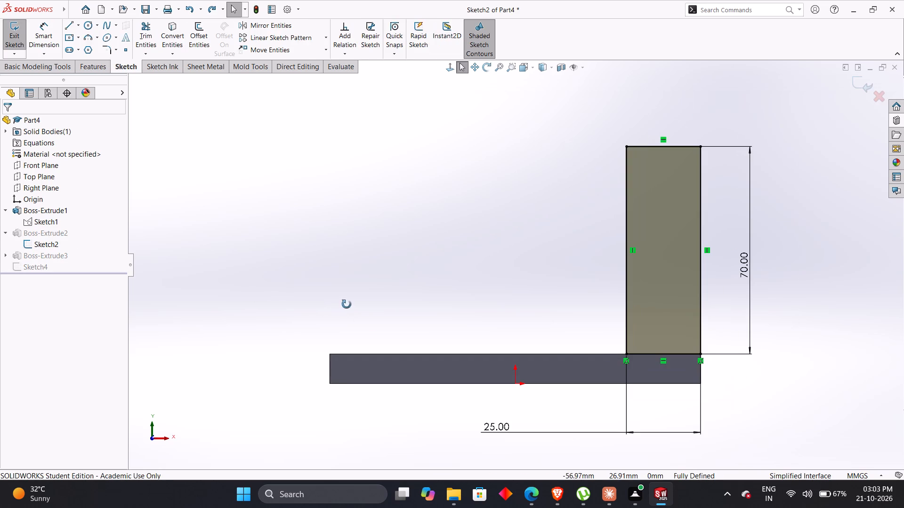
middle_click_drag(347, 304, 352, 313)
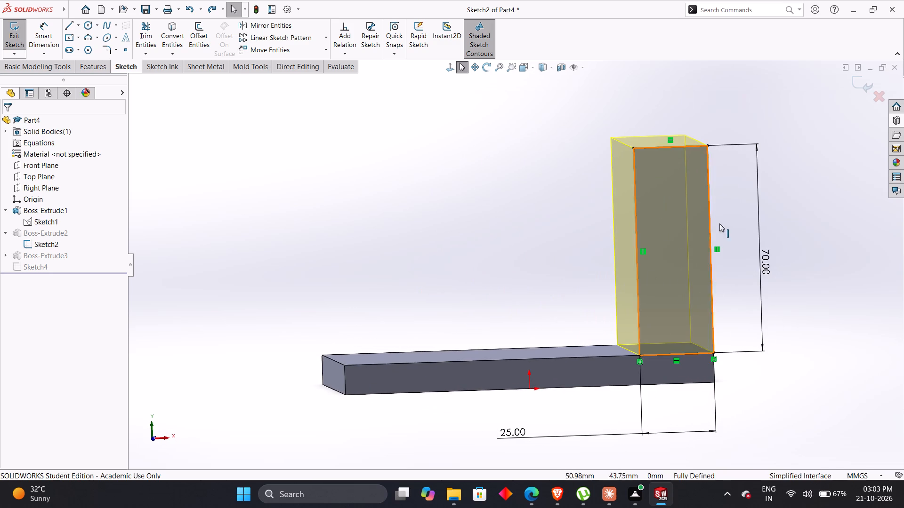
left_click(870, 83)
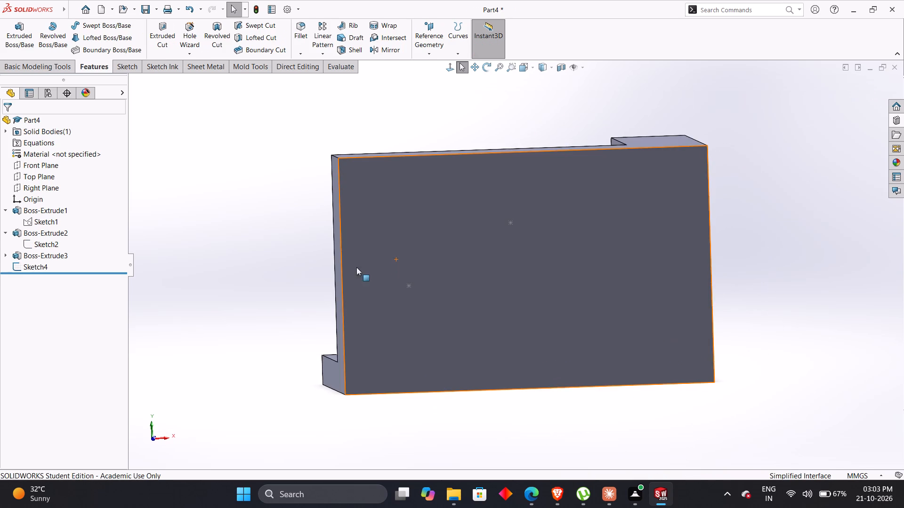
Open Sketch3 of the long wall's extrusion, examine its profile against the other wall, and exit without editing.
middle_click_drag(328, 274, 479, 299)
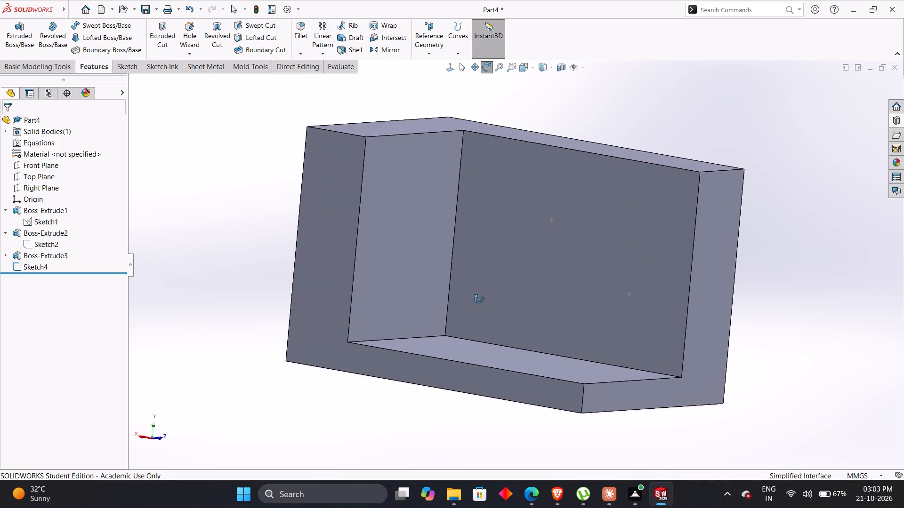
middle_click_drag(479, 299, 446, 327)
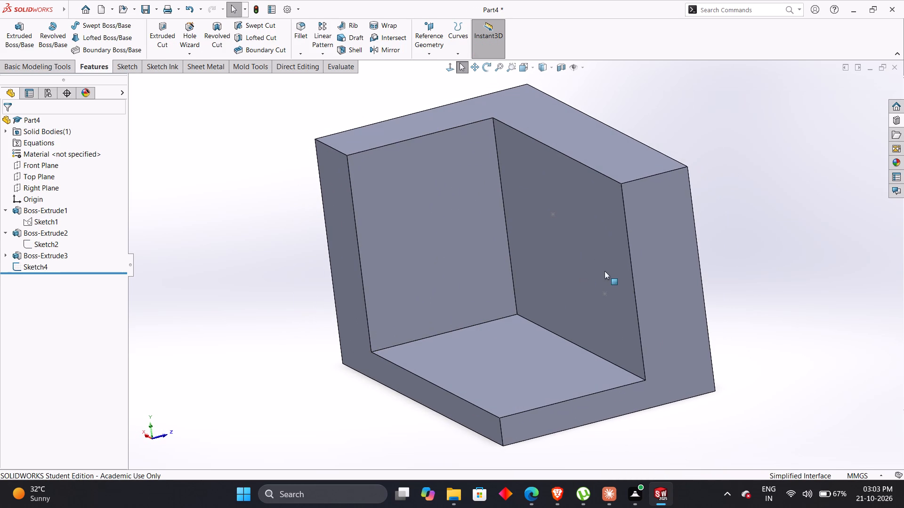
left_click(6, 255)
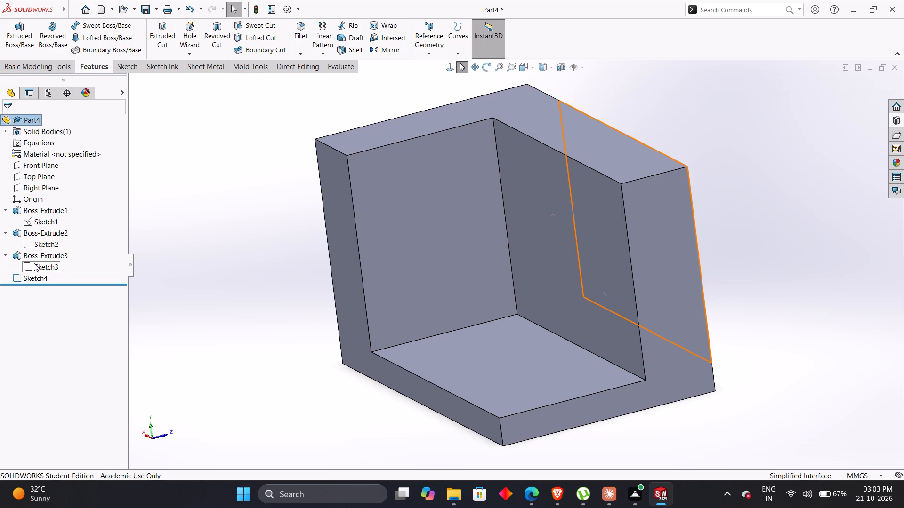
right_click(34, 264)
left_click(43, 238)
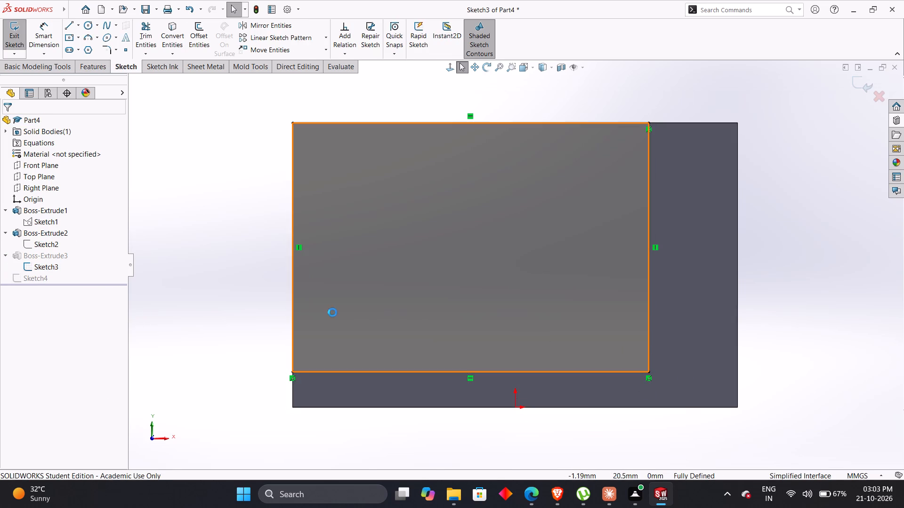
middle_click_drag(239, 337, 313, 356)
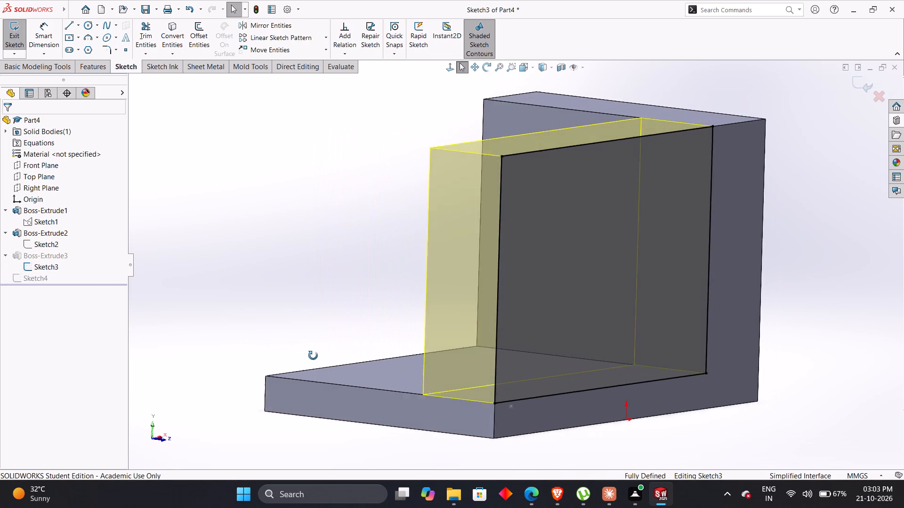
middle_click_drag(313, 356, 314, 356)
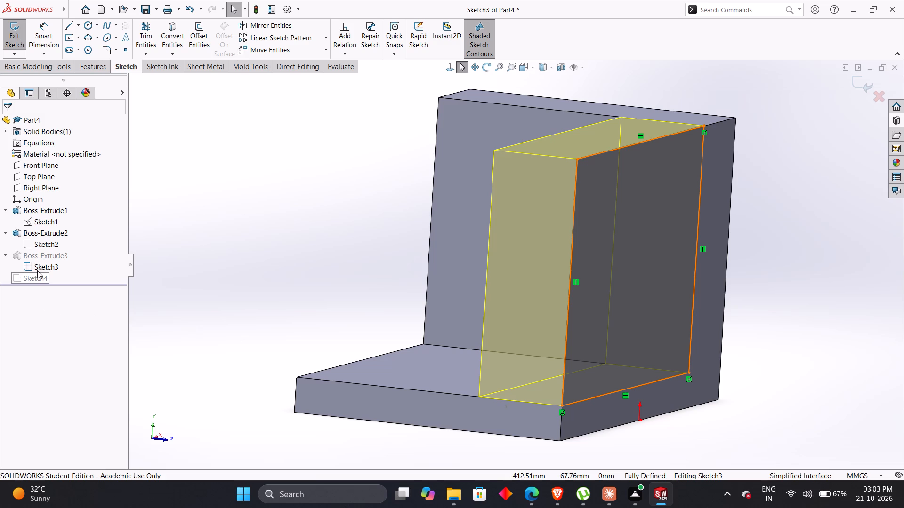
right_click(37, 270)
key("Escape")
key("Escape")
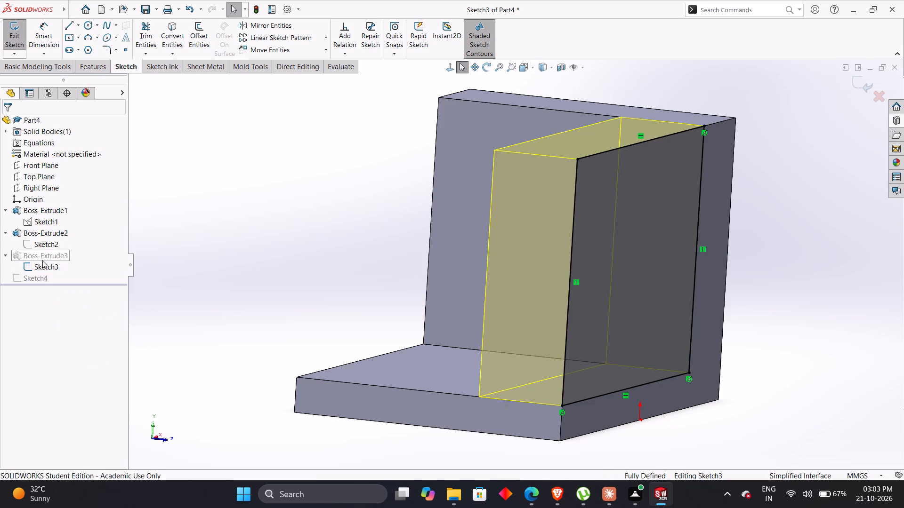
left_click(16, 35)
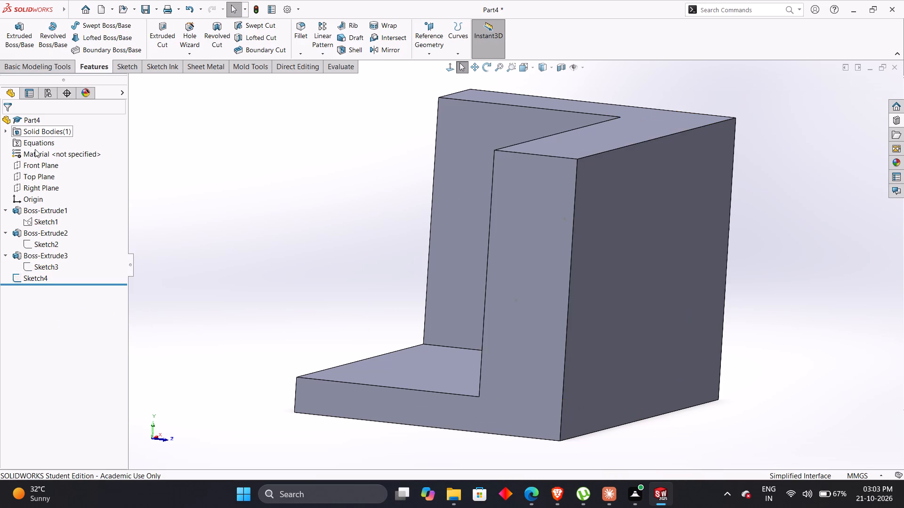
Set the extrusion depth of the long wall, Boss-Extrude3, to 15 mm.
left_click(36, 253)
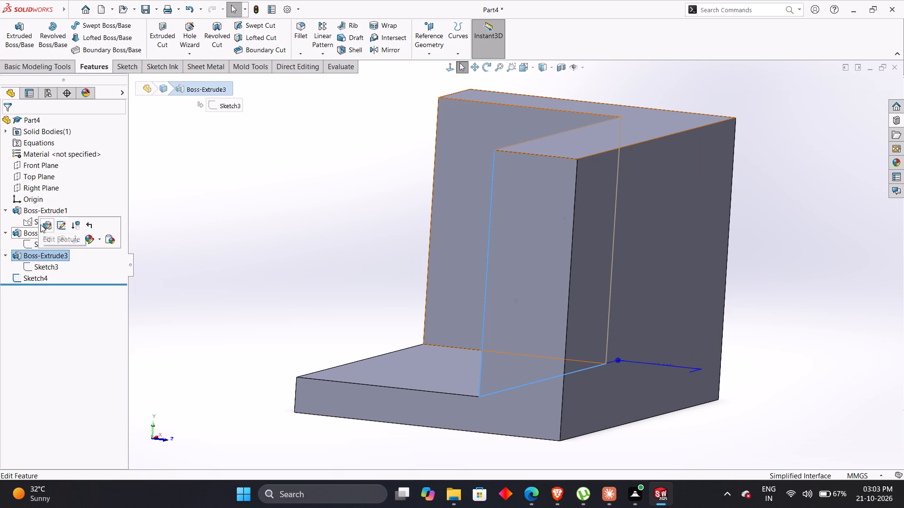
left_click(41, 224)
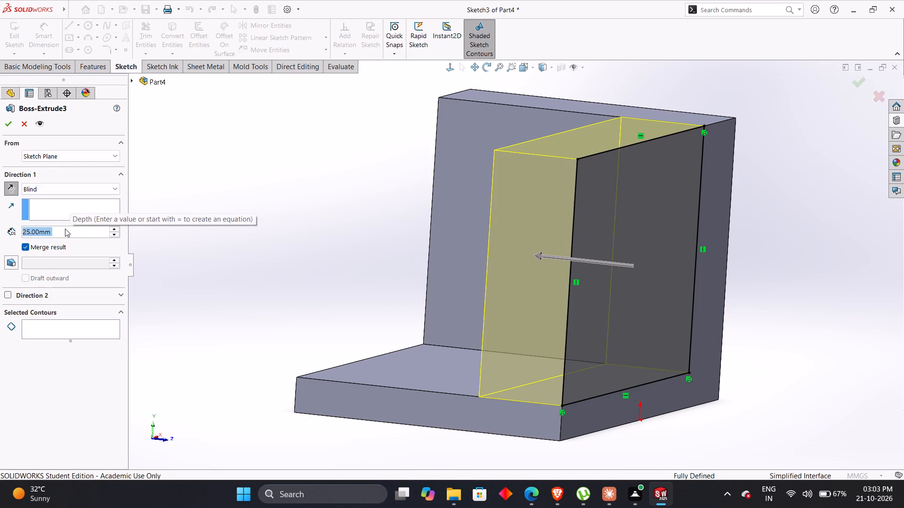
type("15")
key("Return")
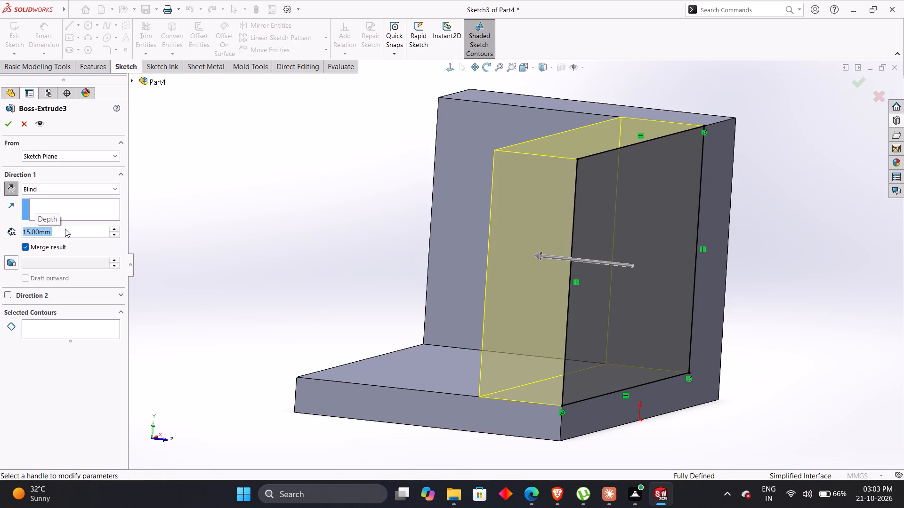
left_click(7, 127)
Inspect the bracket's long wall, open Sketch4, and measure the distance between the outline's two vertical edges.
left_click(251, 199)
middle_click_drag(251, 199, 376, 273)
middle_click_drag(274, 263, 264, 238)
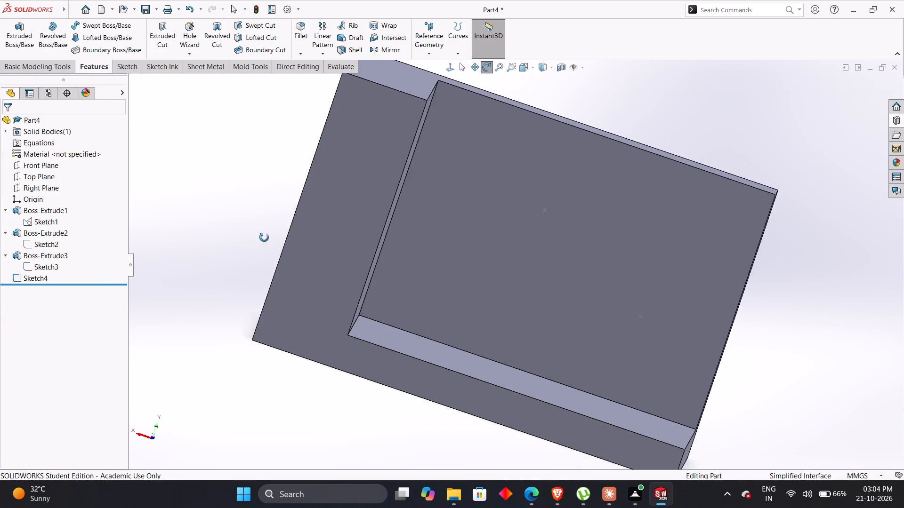
middle_click_drag(264, 238, 261, 226)
right_click(568, 260)
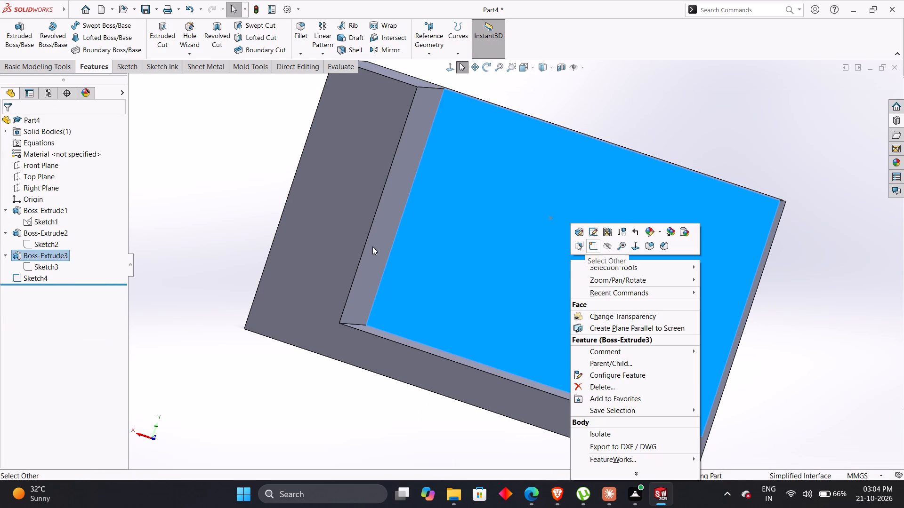
key("Escape")
key("Escape")
left_click(43, 278)
left_click(53, 252)
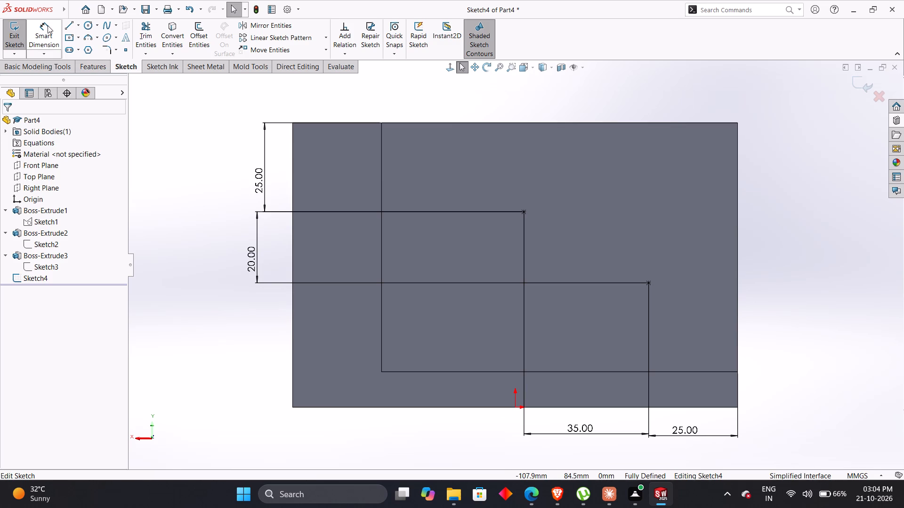
left_click(42, 29)
left_click(293, 336)
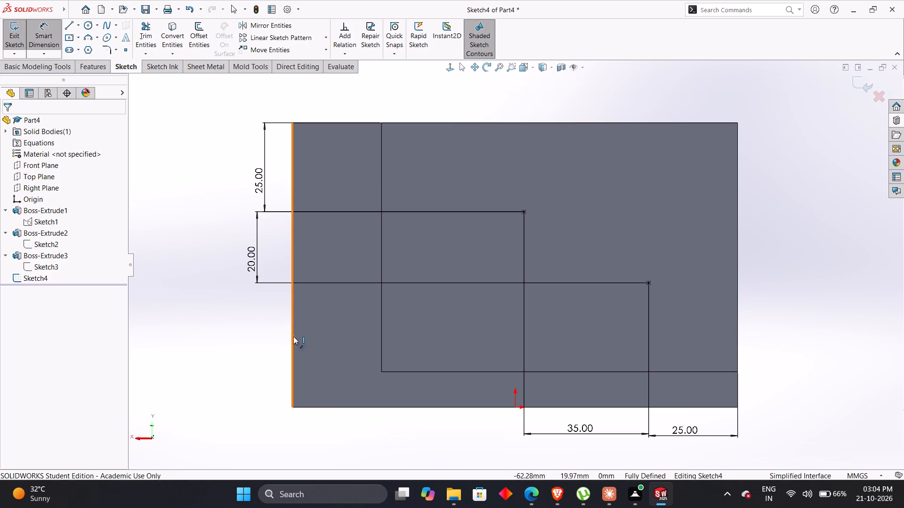
left_click(737, 353)
key("Escape")
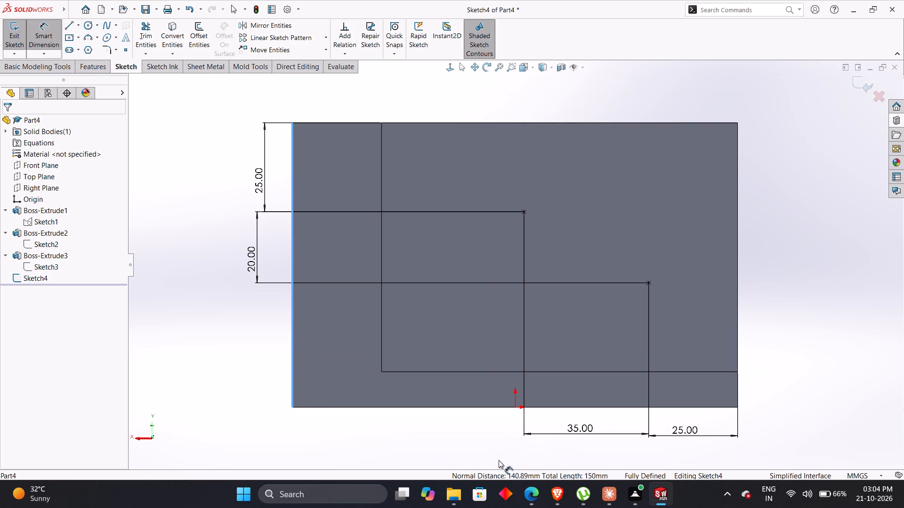
Switch to the Practice Problem 11.4 PDF and examine its overall sizes, wall thicknesses and hole positions, then return to the model.
key("alt+Tab")
scroll(393, 423, "down", 2)
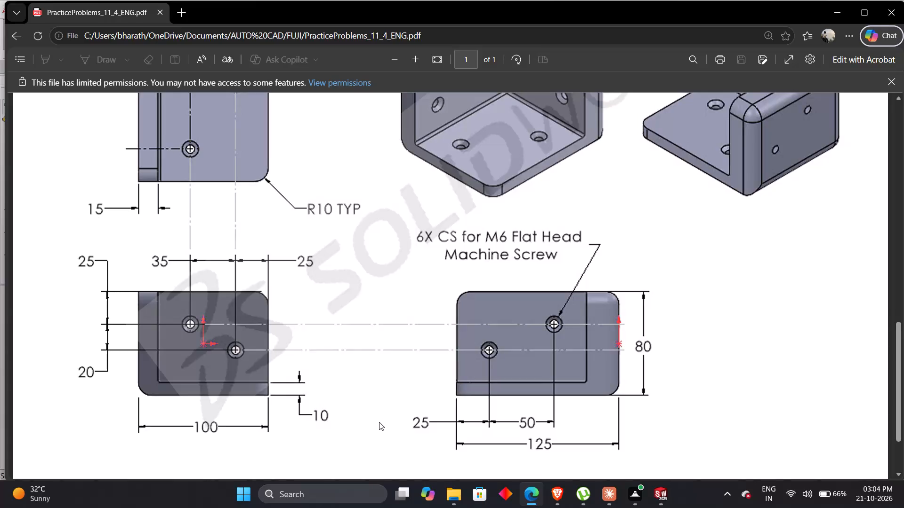
left_click(379, 422)
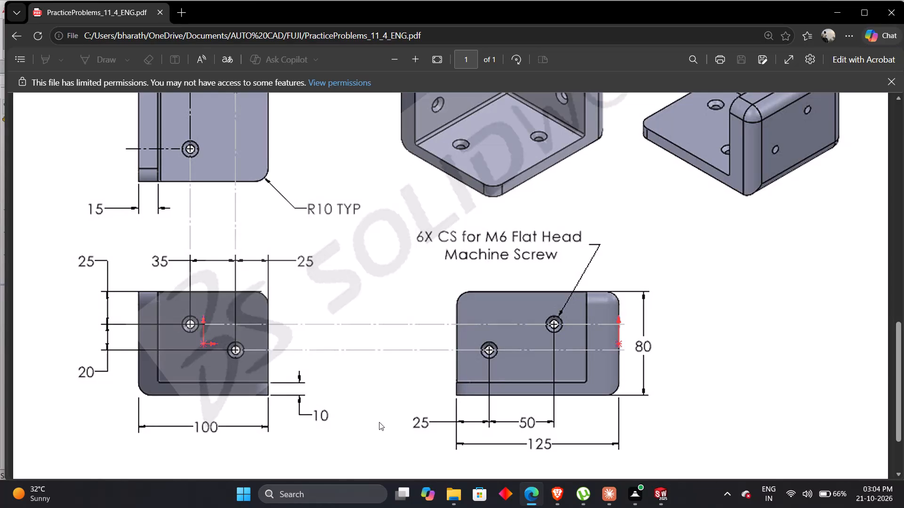
left_click(379, 422)
scroll(903, 456, "up", 1)
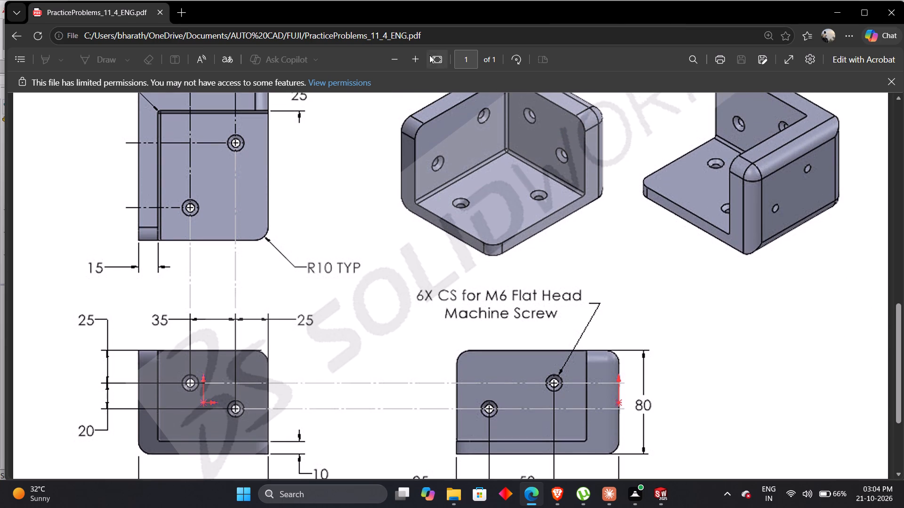
left_click(435, 59)
scroll(488, 283, "down", 1)
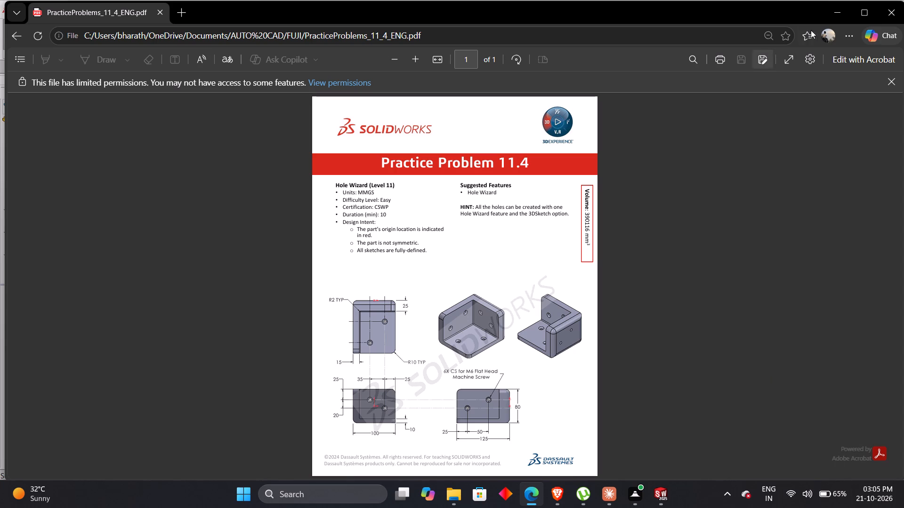
left_click(835, 12)
Delete the four location dimensions and the upper hole point from Sketch4, and exit the sketch.
scroll(473, 245, "up", 2)
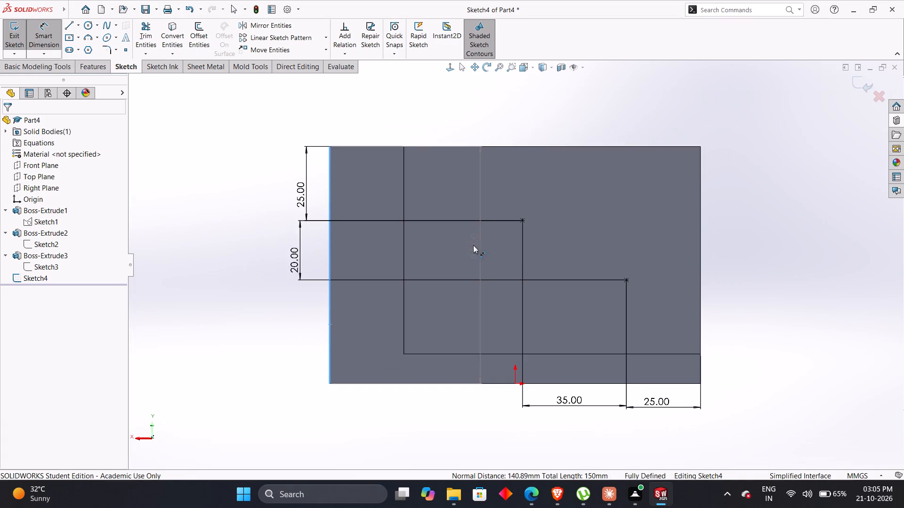
scroll(473, 245, "up", 2)
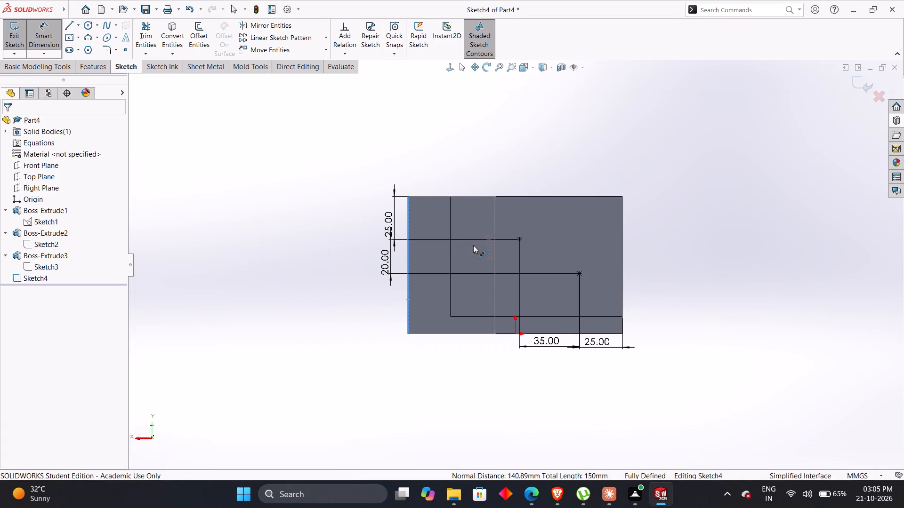
key("Escape")
key("Escape")
left_click_drag(327, 144, 689, 397)
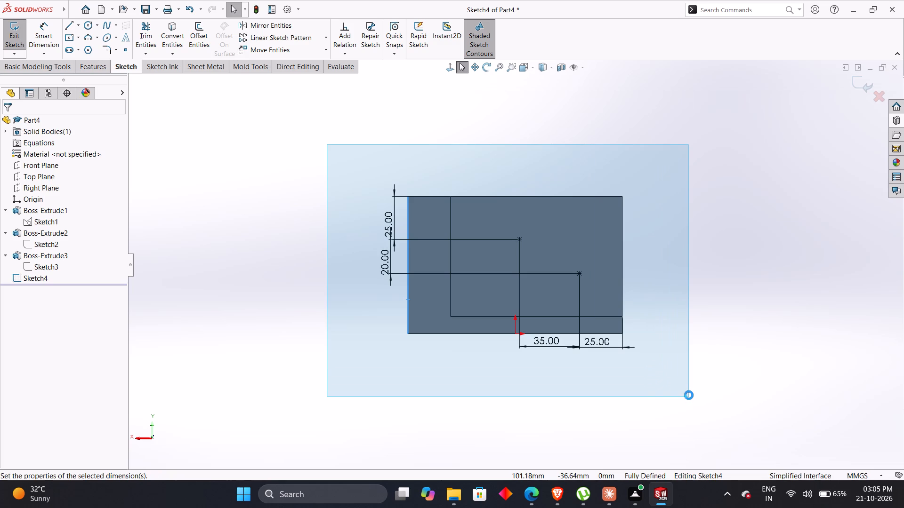
left_click(689, 395)
key("BackSpace")
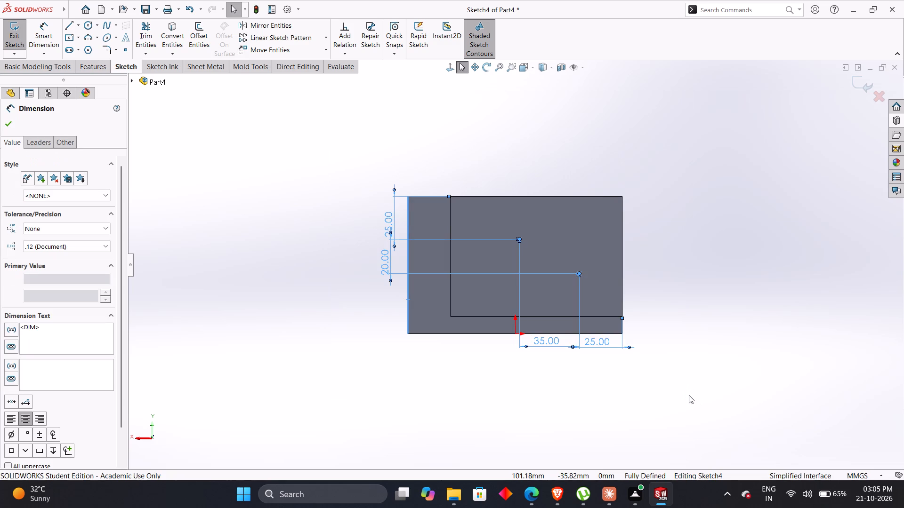
key("Delete")
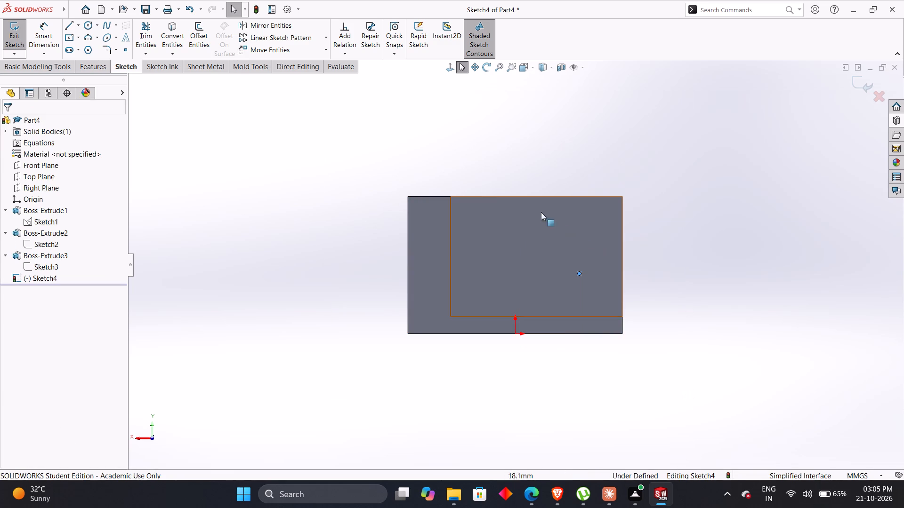
left_click_drag(375, 158, 641, 408)
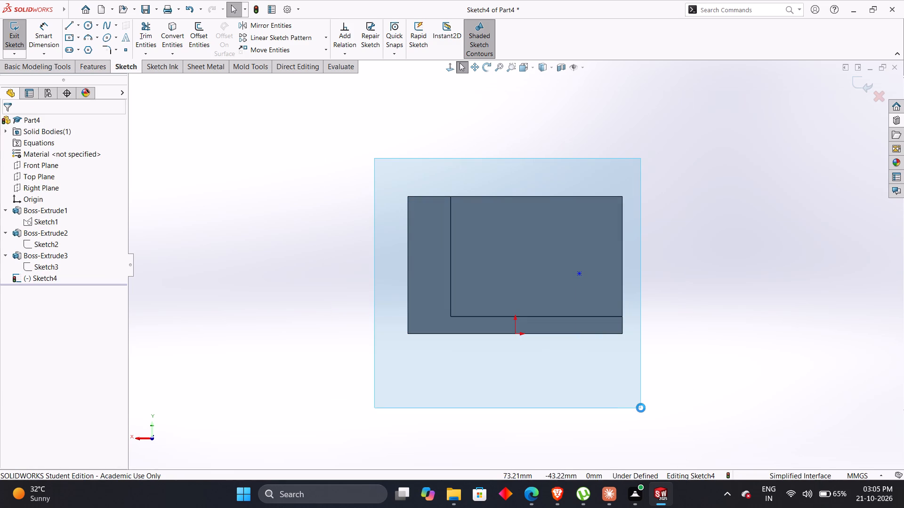
key("Escape")
key("Escape")
key("Escape")
key("Escape")
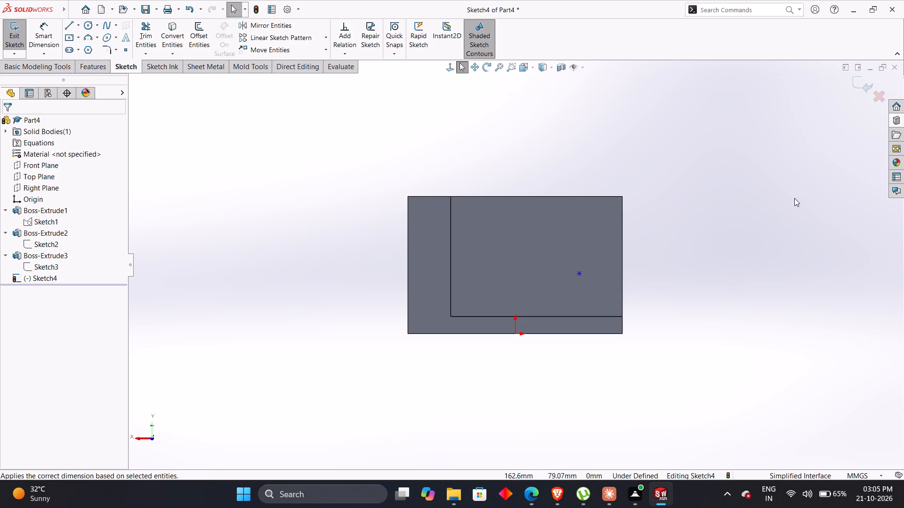
key("Escape")
left_click(870, 84)
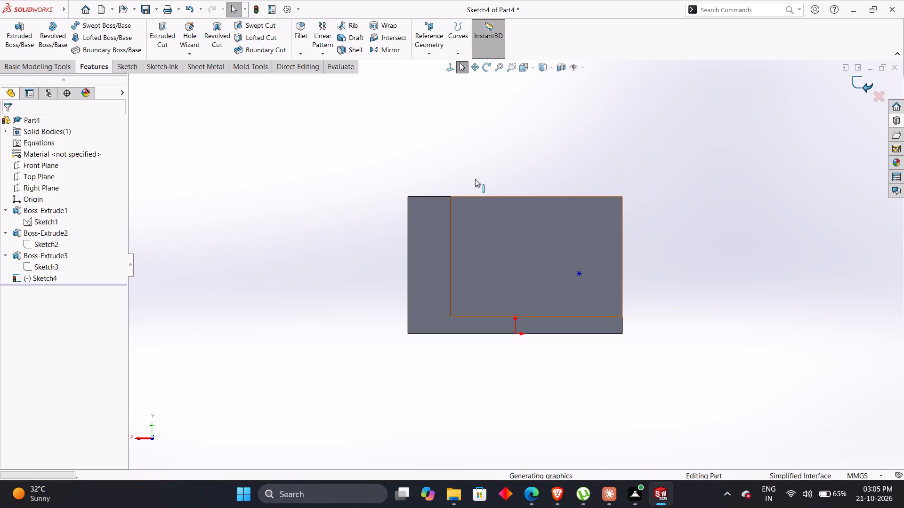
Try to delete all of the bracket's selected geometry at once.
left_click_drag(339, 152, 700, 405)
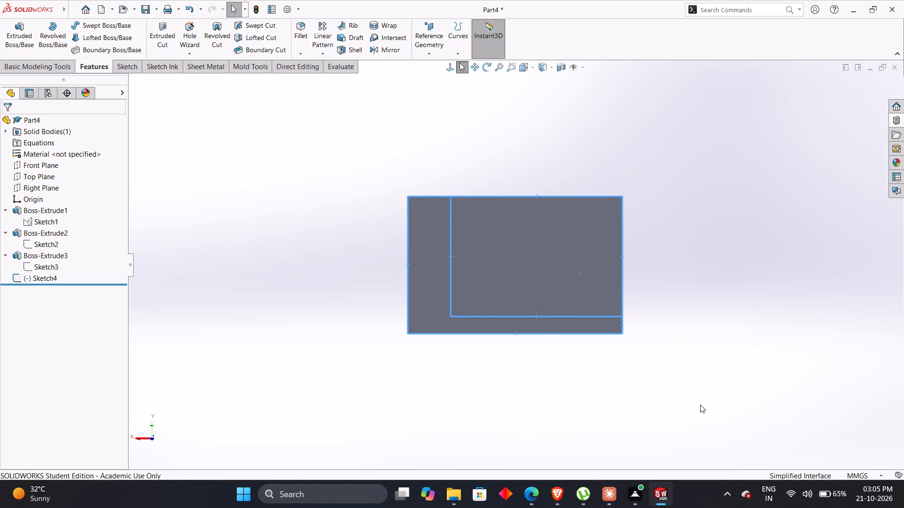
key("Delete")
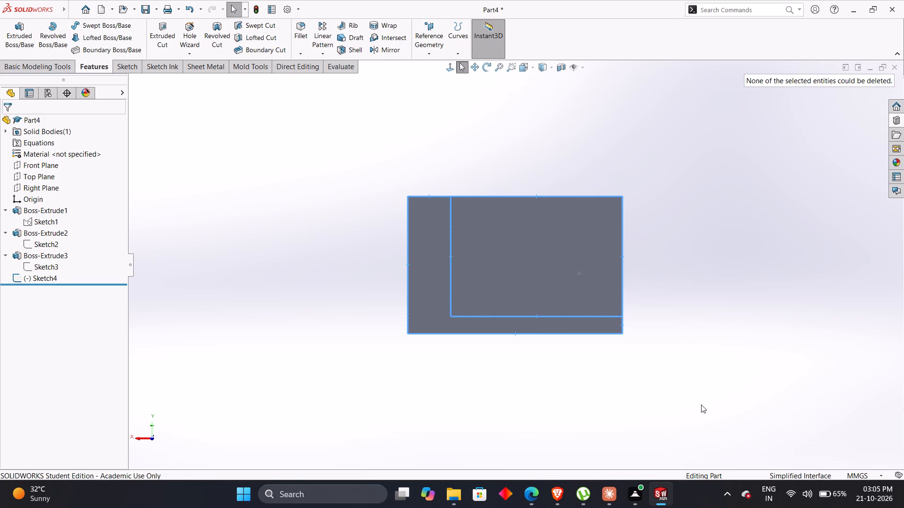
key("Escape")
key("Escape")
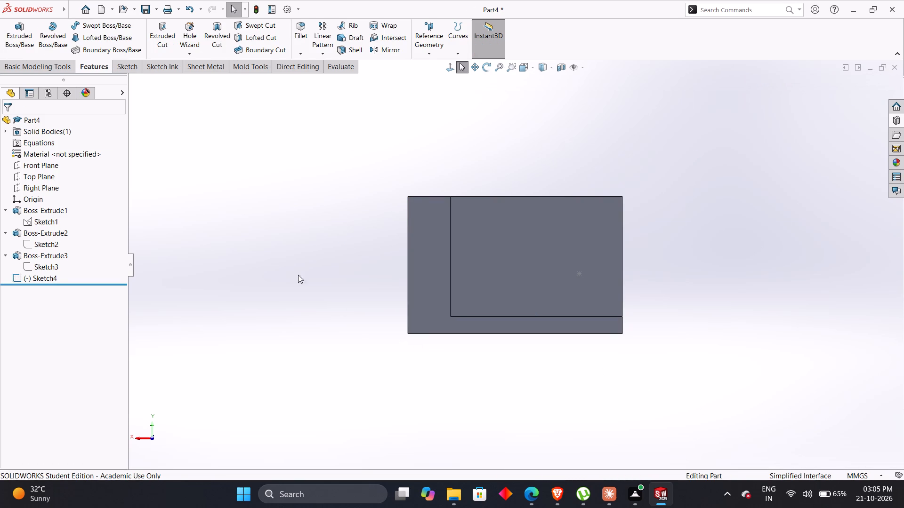
Create a new part document.
key("ctrl+n")
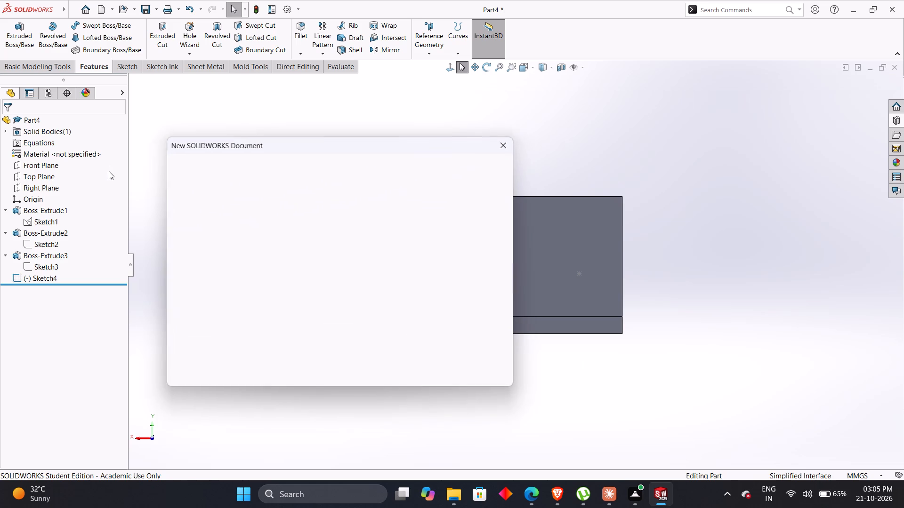
key("Return")
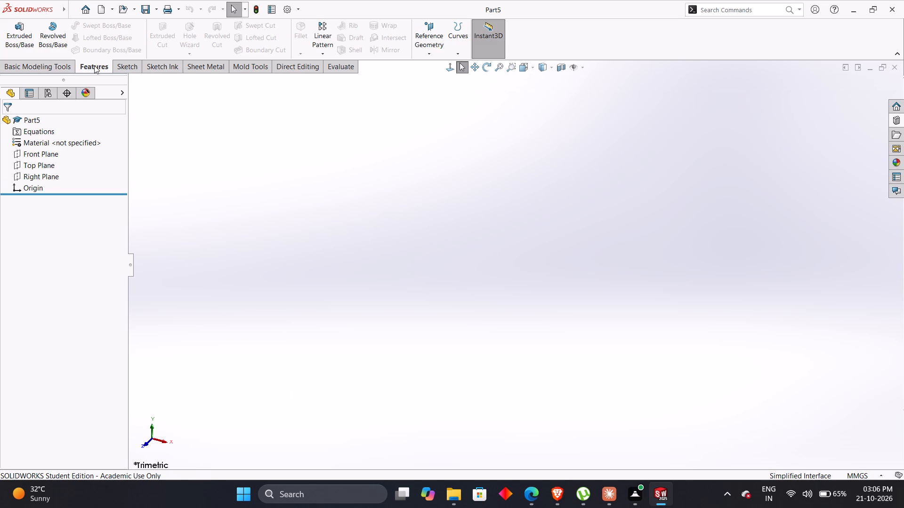
Sketch a center rectangle about 164 mm wide on the Front Plane, centred on the origin.
left_click(125, 68)
left_click(5, 21)
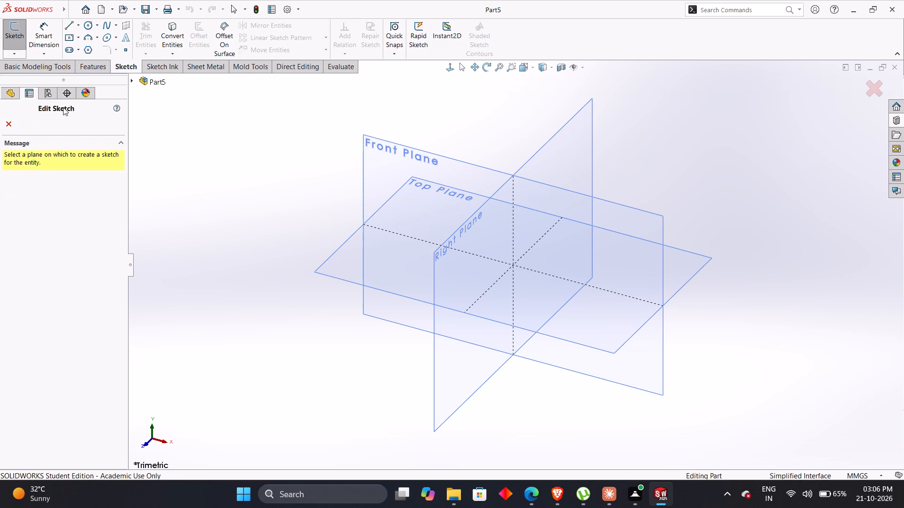
left_click(397, 165)
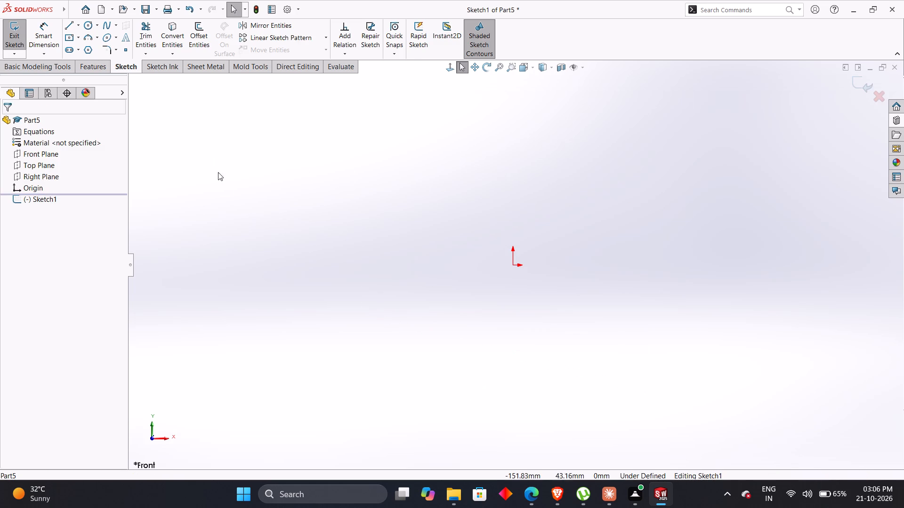
left_click(68, 35)
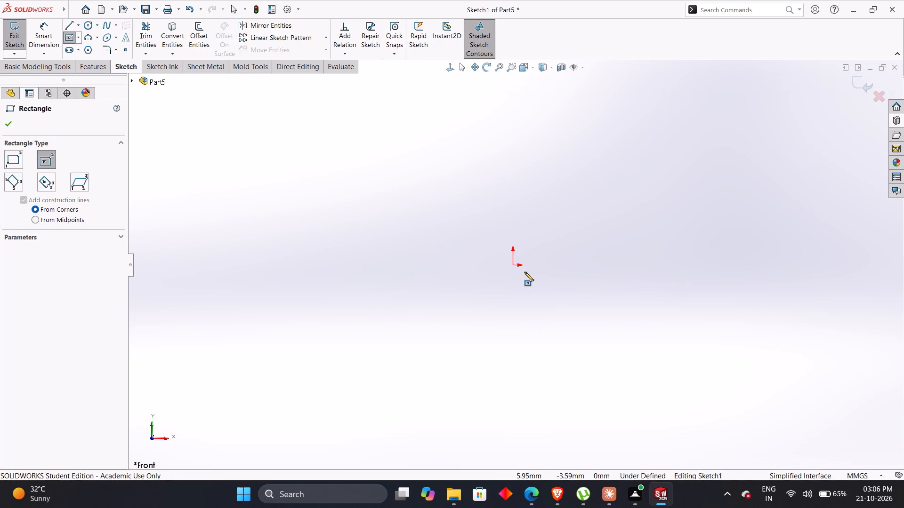
left_click(514, 265)
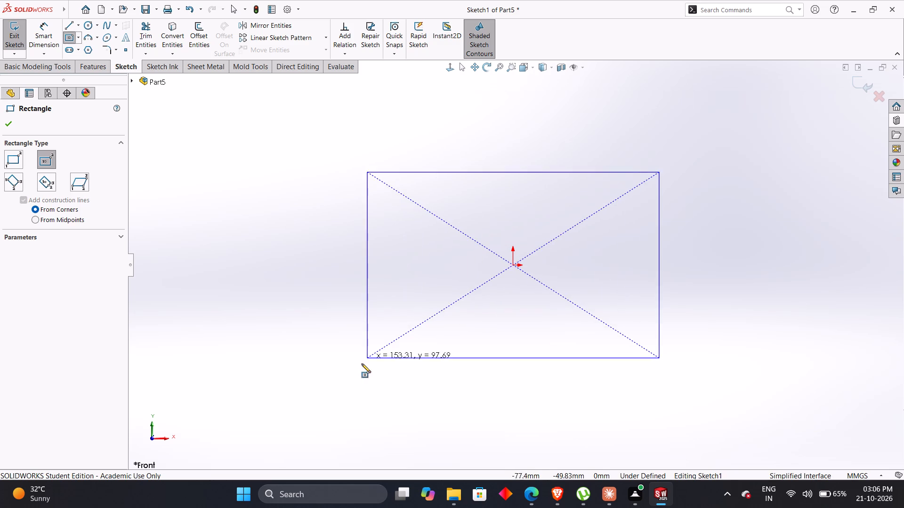
left_click(357, 369)
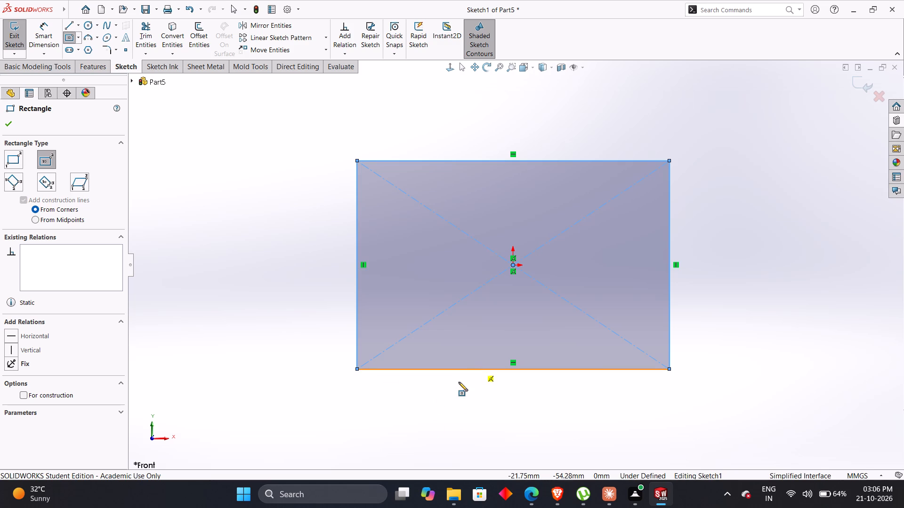
Dimension the rectangle 100 mm wide and 80 mm high.
right_click_drag(366, 432, 355, 257)
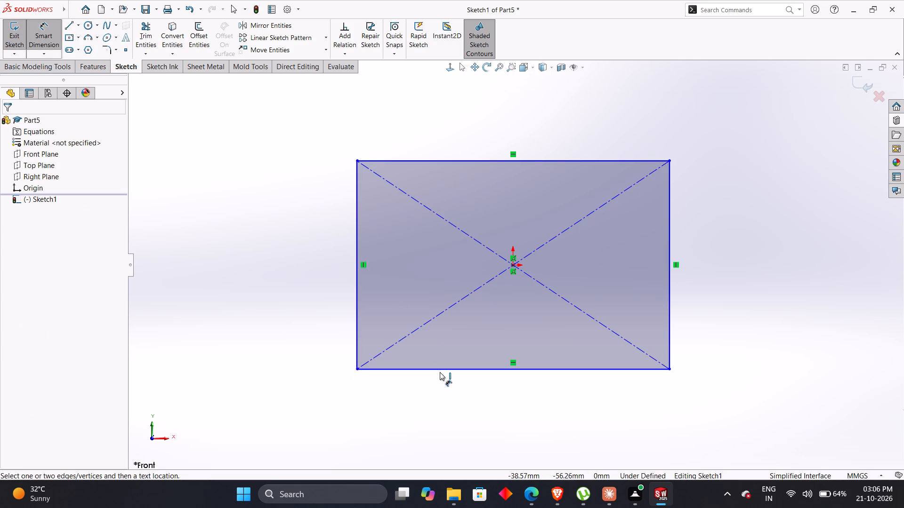
left_click(440, 372)
left_click(458, 433)
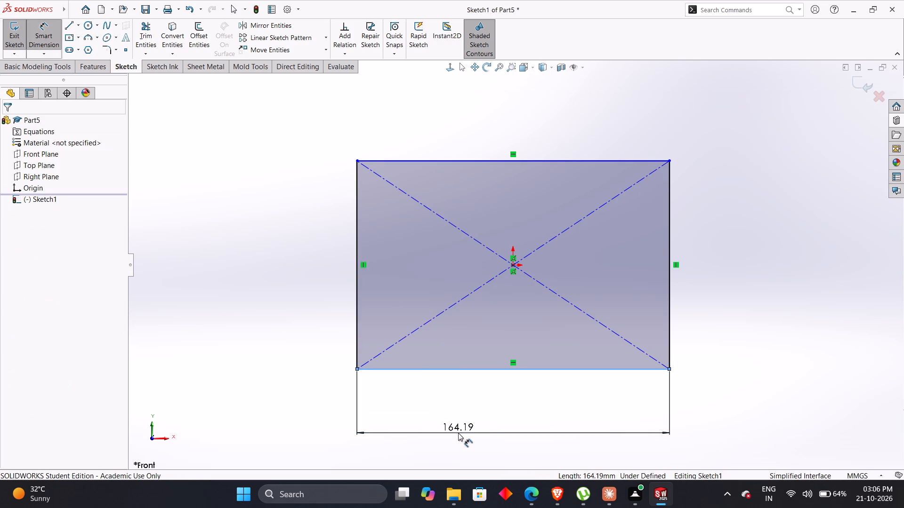
type("100")
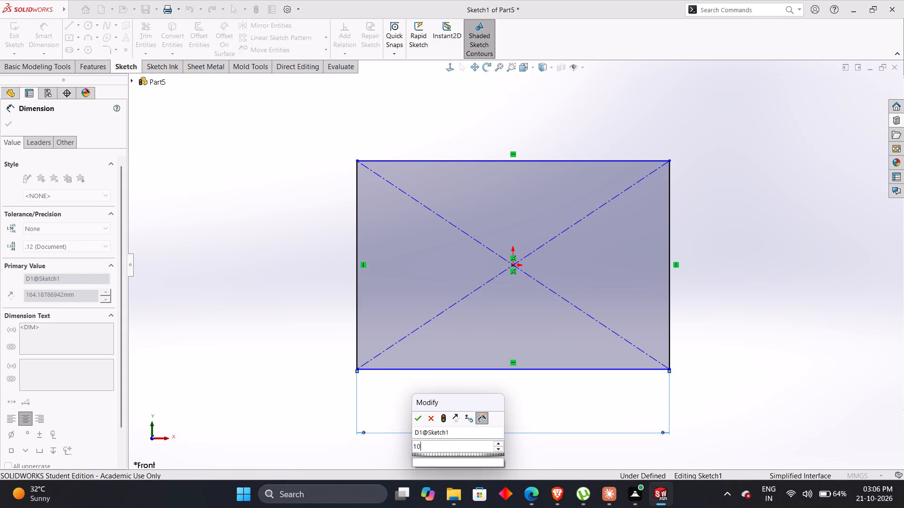
key("Return")
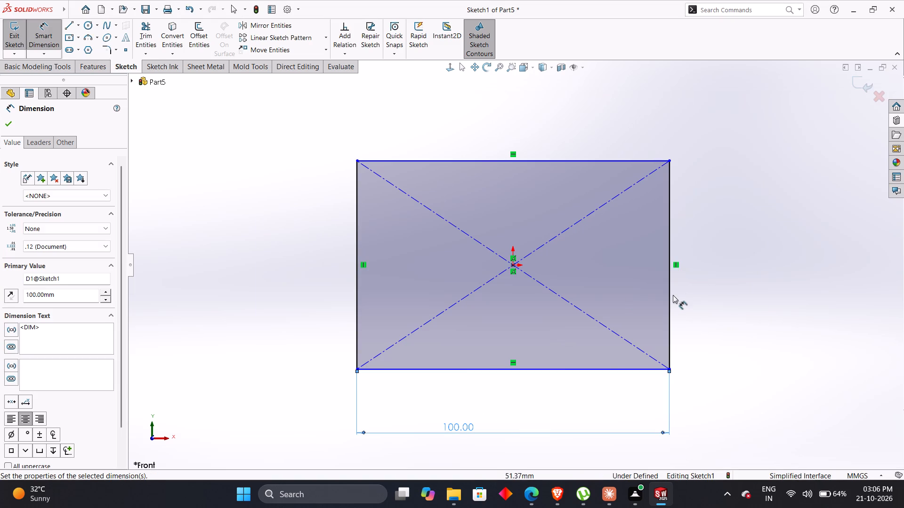
left_click(615, 161)
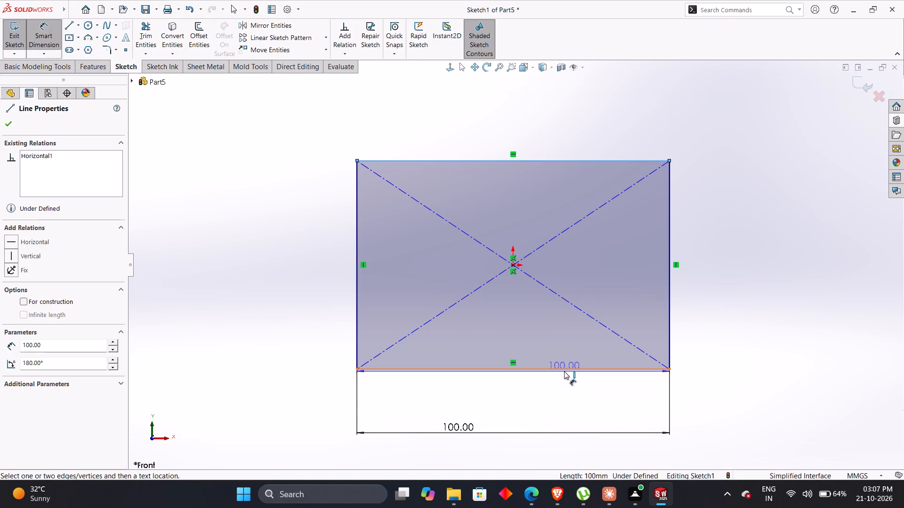
left_click(564, 371)
left_click(717, 302)
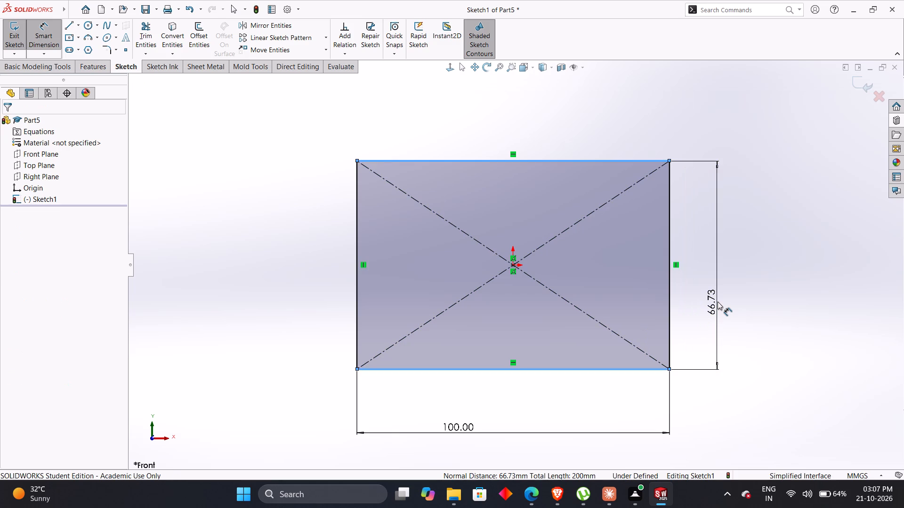
type("80")
key("Return")
left_click(760, 279)
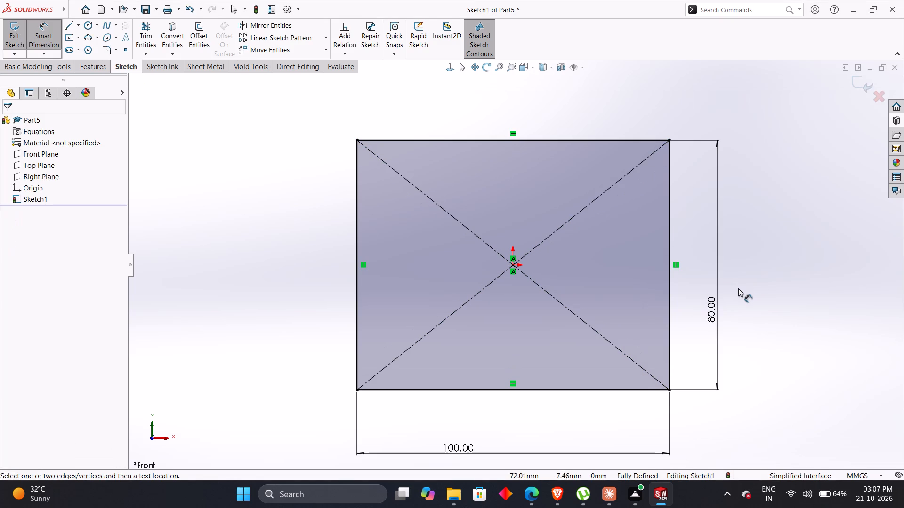
Extrude the 100 by 80 mm rectangle to a blind depth of 125 mm.
key("shift+e")
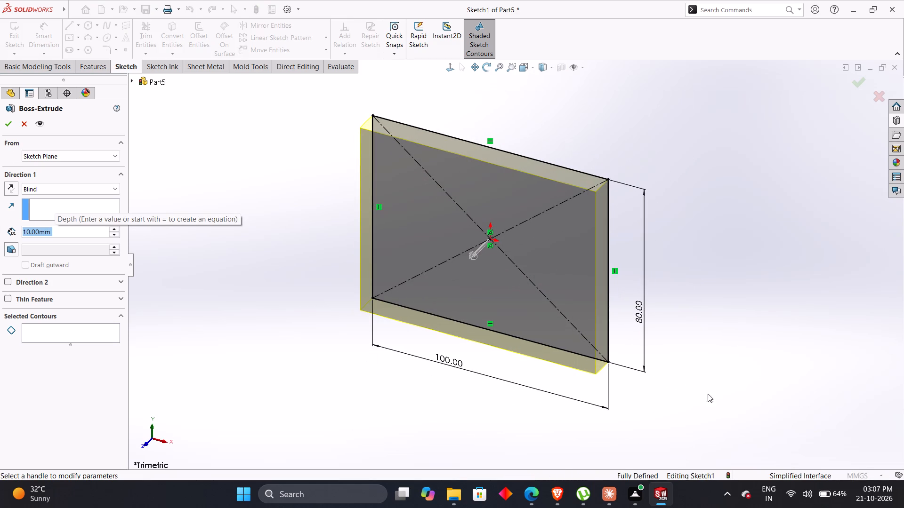
key("1")
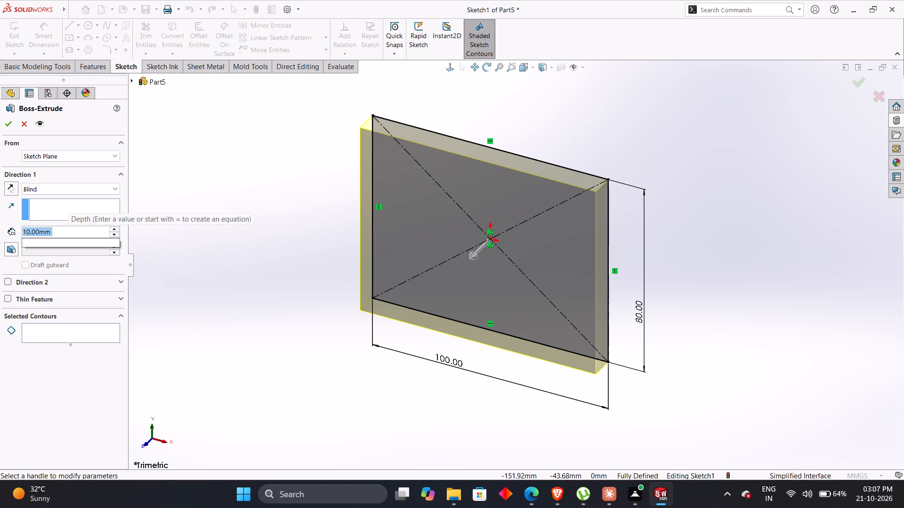
key("2")
key("5")
key("Return")
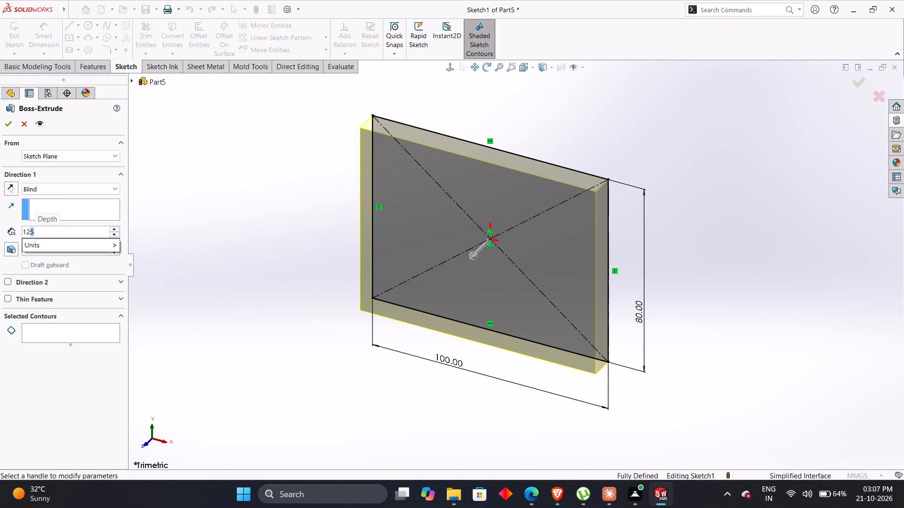
left_click(6, 125)
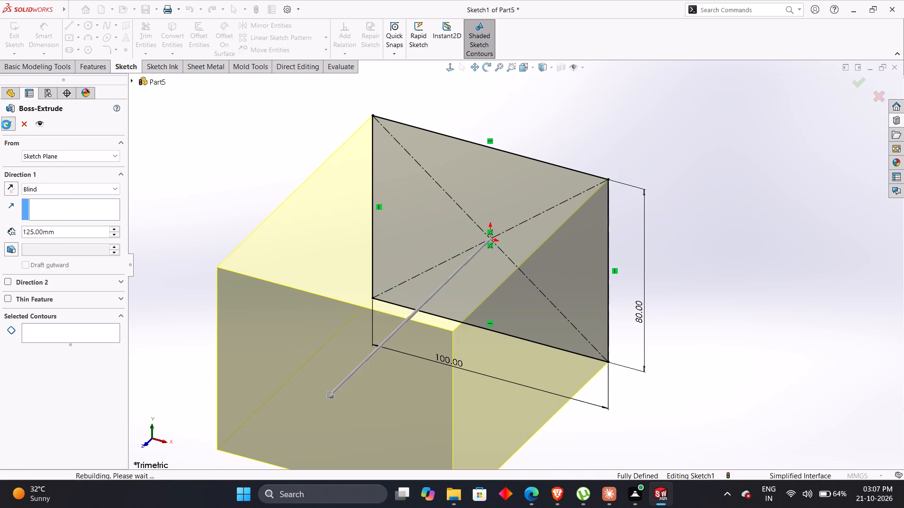
scroll(316, 278, "up", 2)
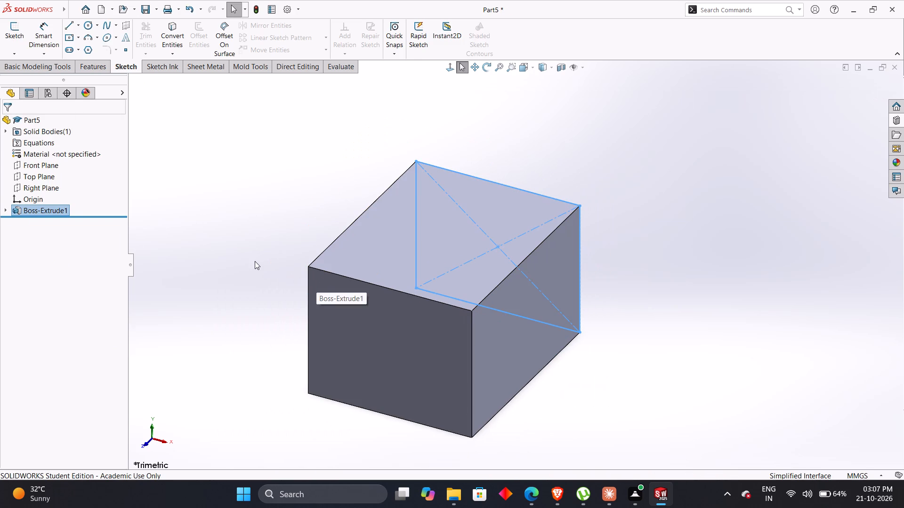
left_click(252, 261)
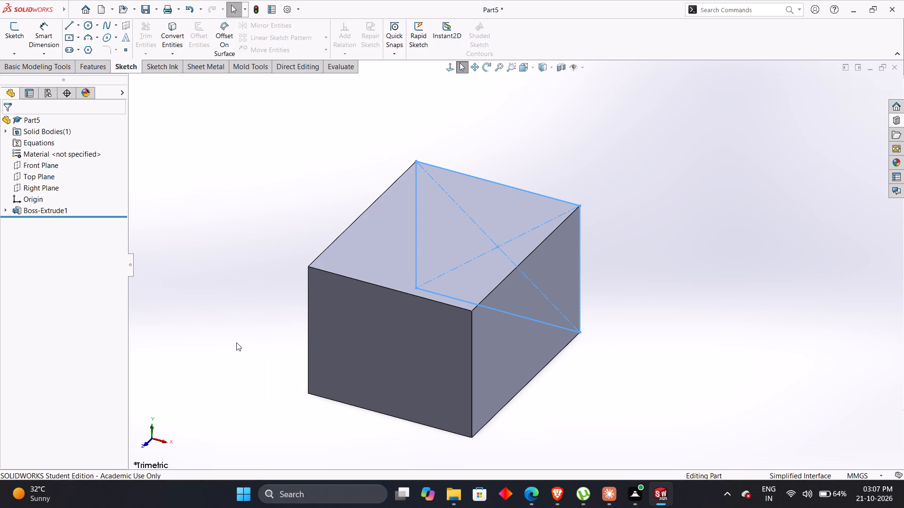
middle_click_drag(294, 309, 299, 300)
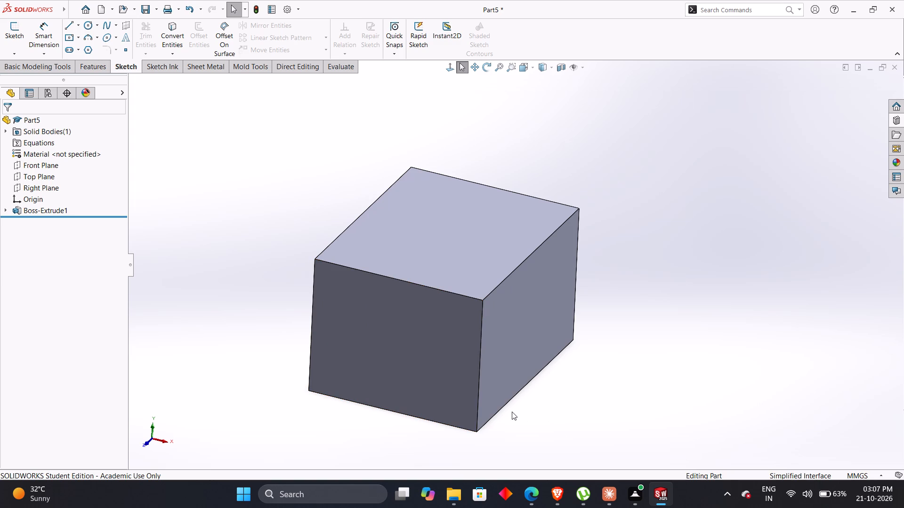
Sketch a corner rectangle about 83 by 68 mm on the block's front face, starting from the face's upper-right corner.
key("Tab")
key("alt+Tab")
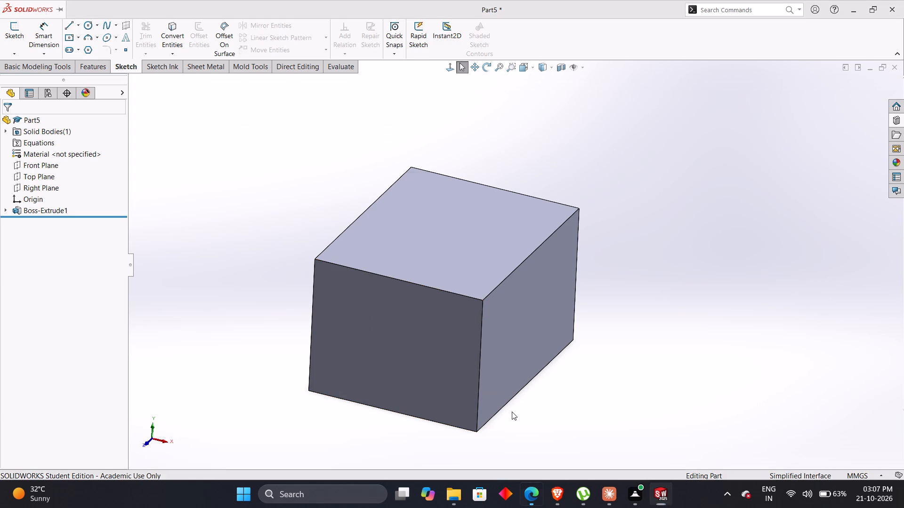
key("alt+Tab")
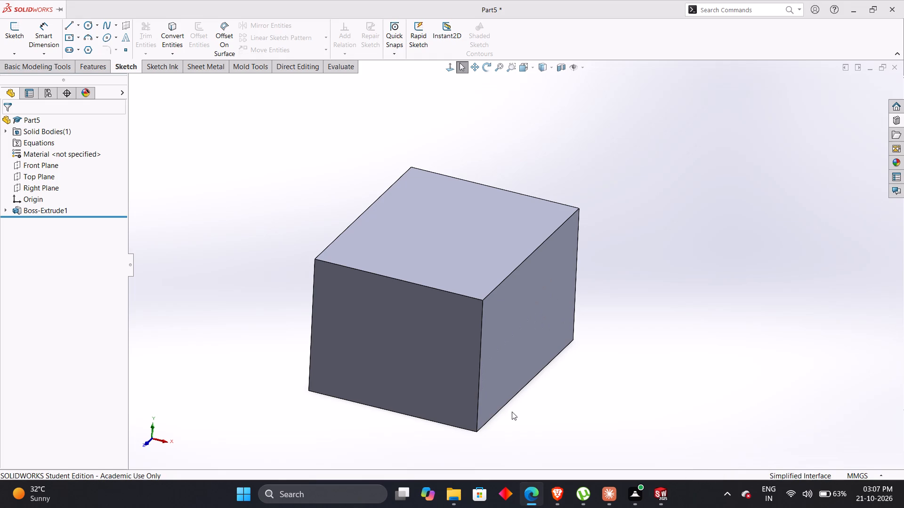
right_click(420, 356)
left_click(446, 277)
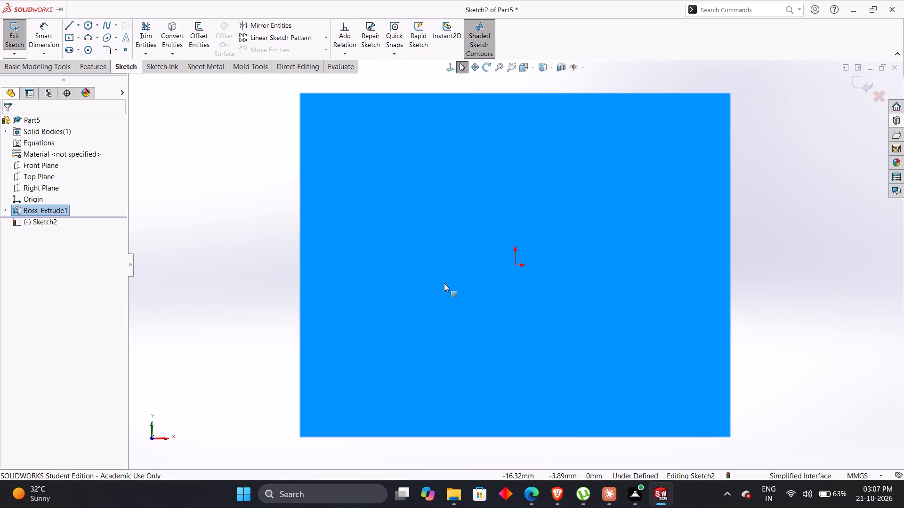
left_click(234, 296)
scroll(465, 318, "up", 2)
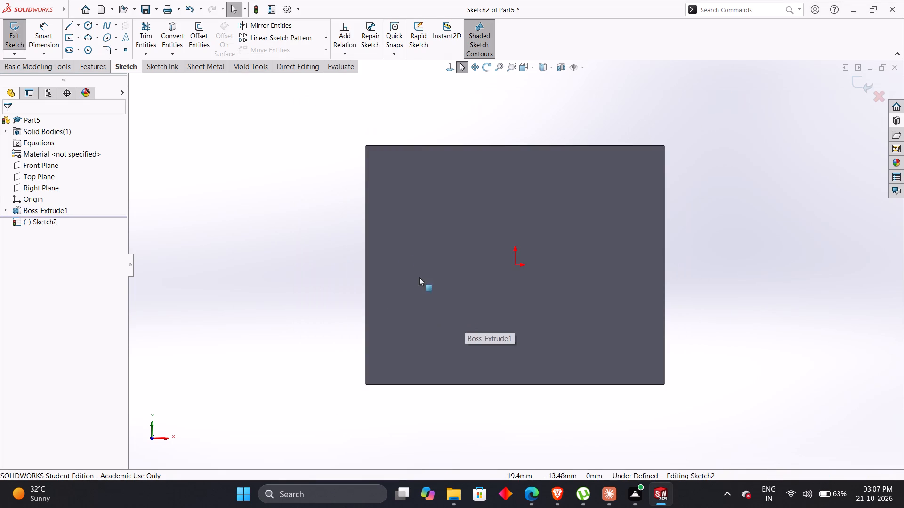
left_click(80, 40)
left_click(84, 54)
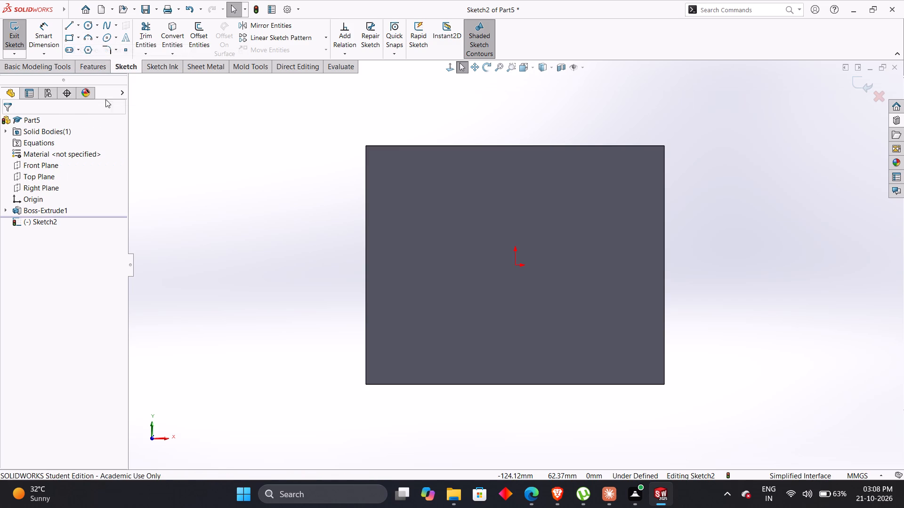
left_click(666, 146)
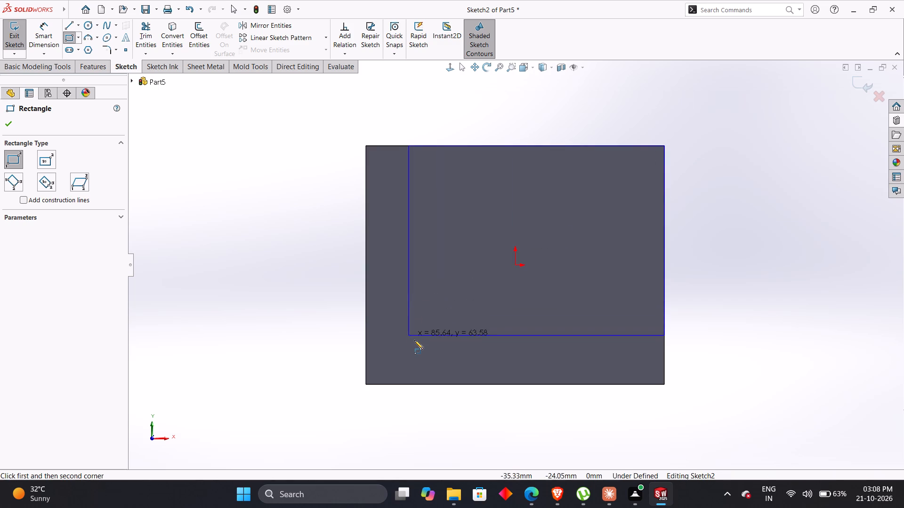
left_click(418, 347)
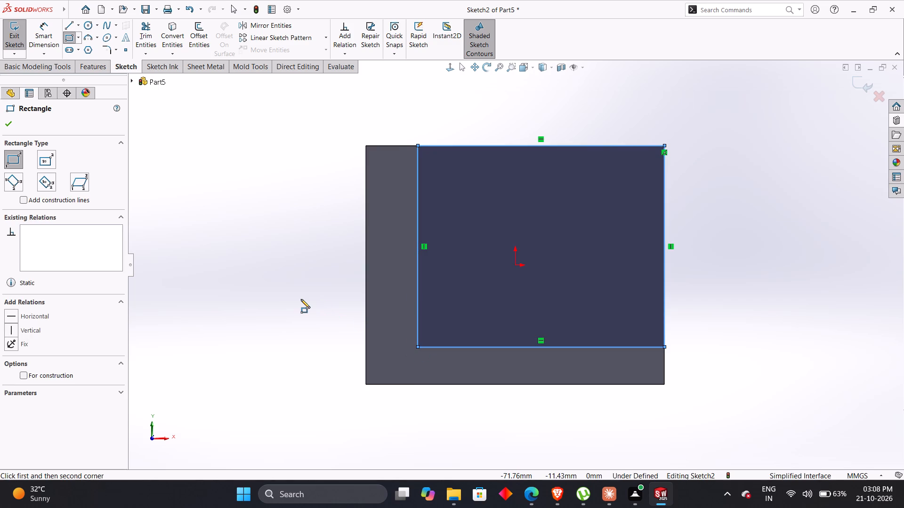
key("Escape")
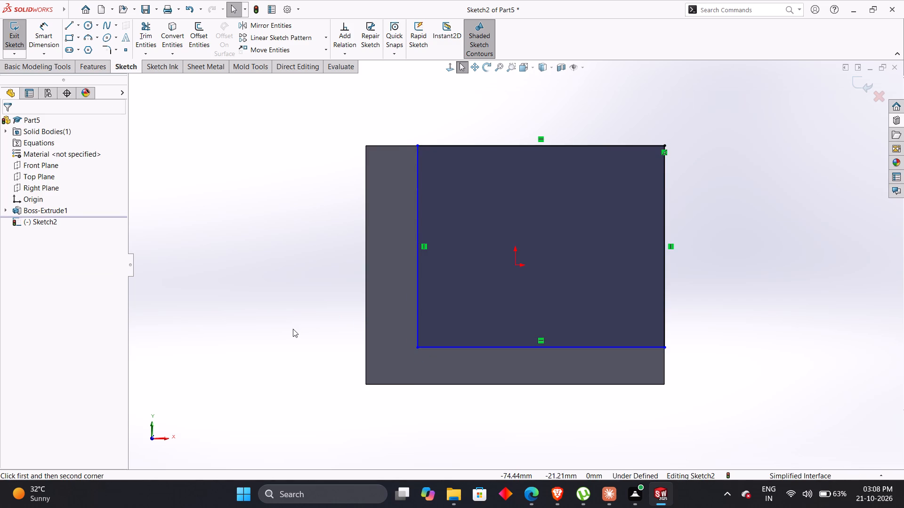
Dimension the rectangle's lower line 10 mm from the block's bottom edge and its left line 15 mm from the left edge.
right_click_drag(272, 369, 270, 269)
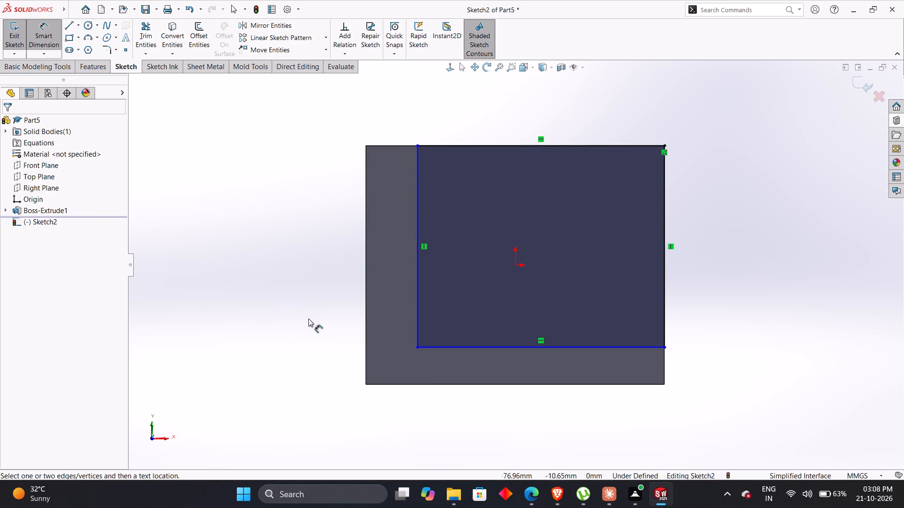
left_click(585, 345)
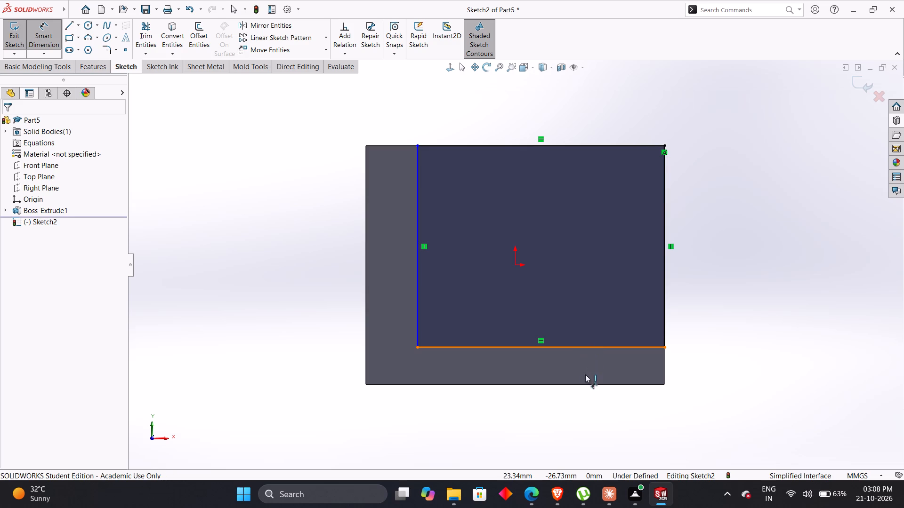
left_click(585, 383)
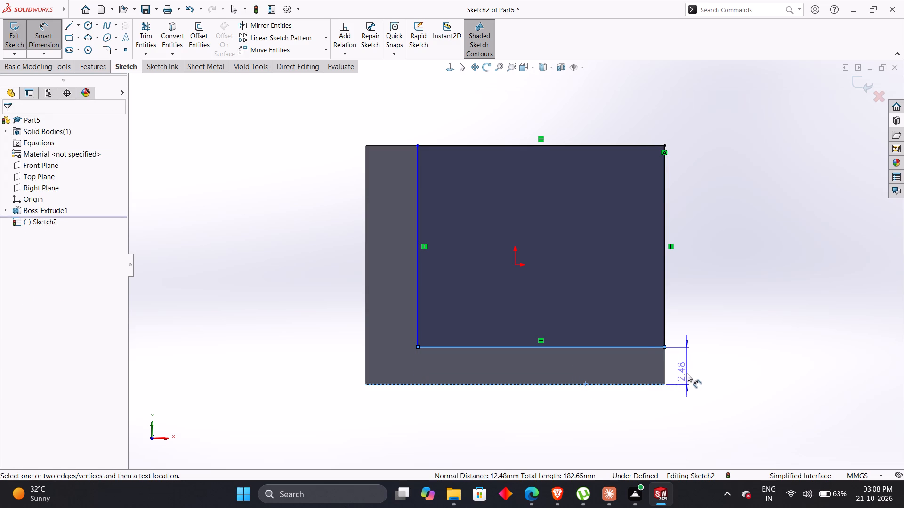
left_click(688, 371)
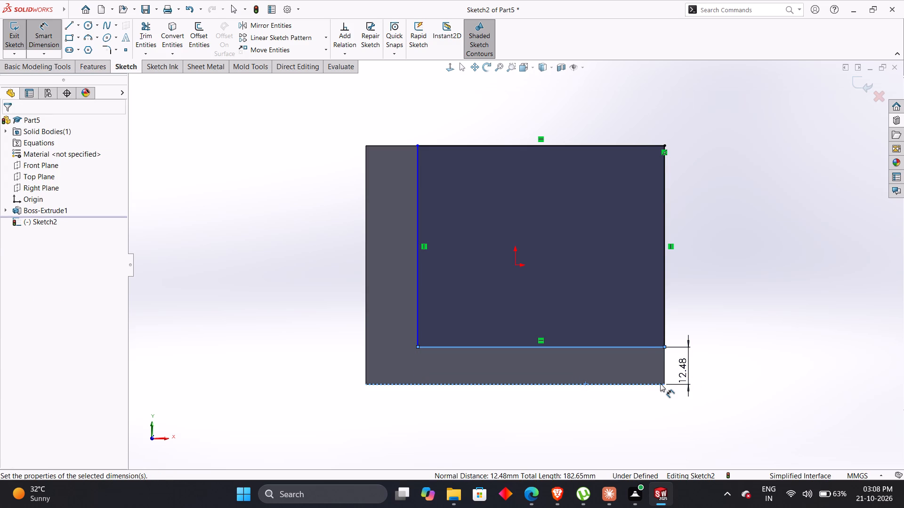
type("10")
key("Return")
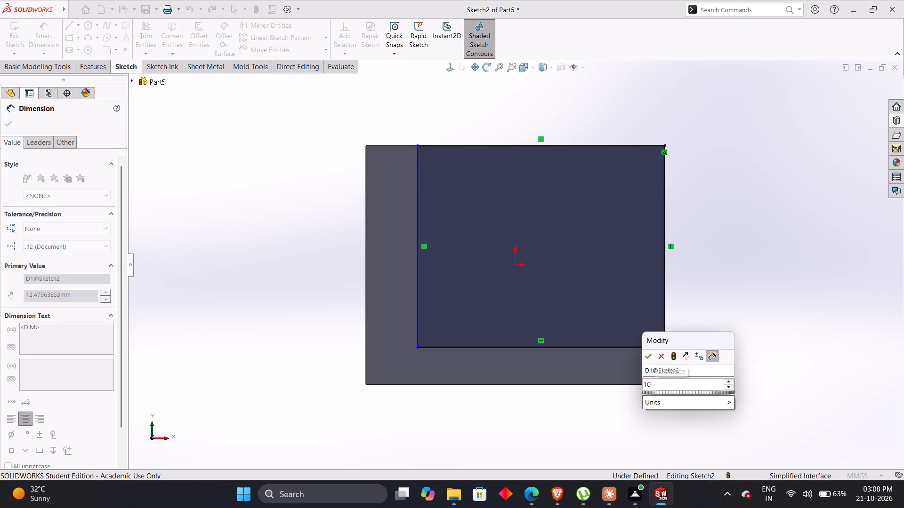
left_click(415, 204)
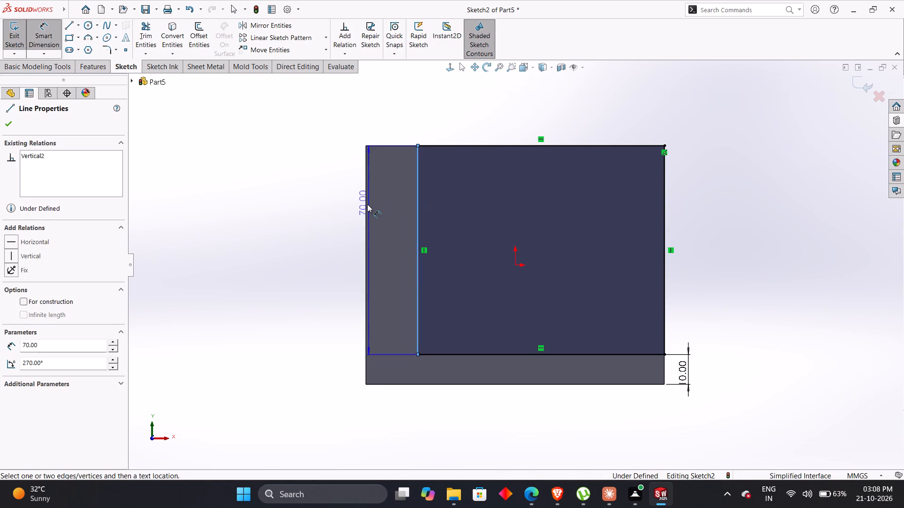
left_click(367, 206)
left_click(310, 218)
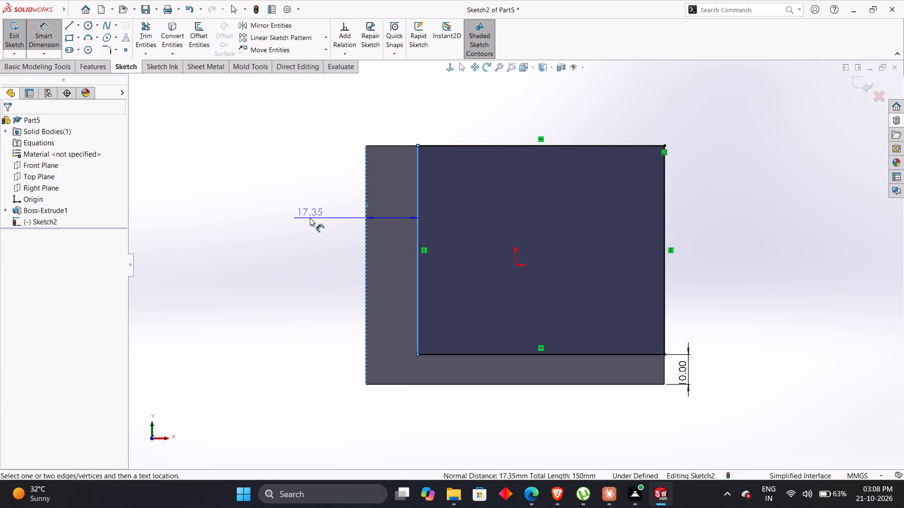
type("15")
key("Return")
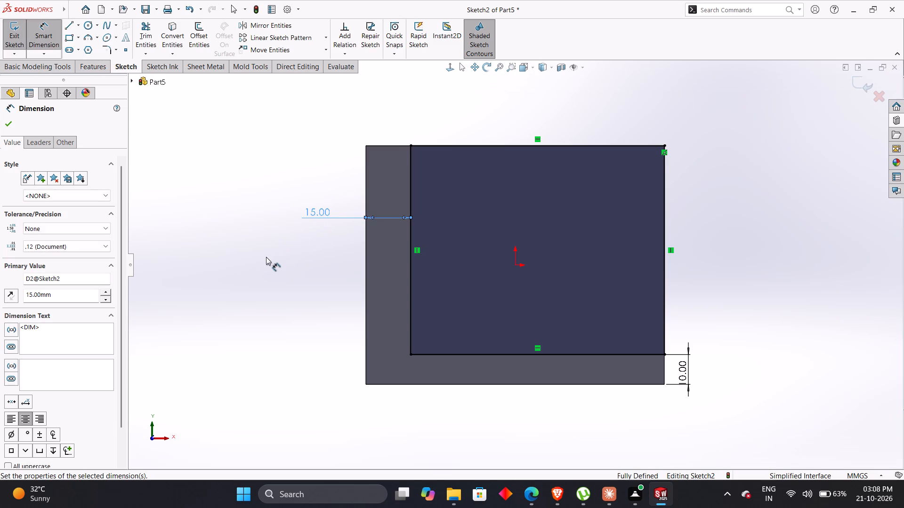
left_click(266, 257)
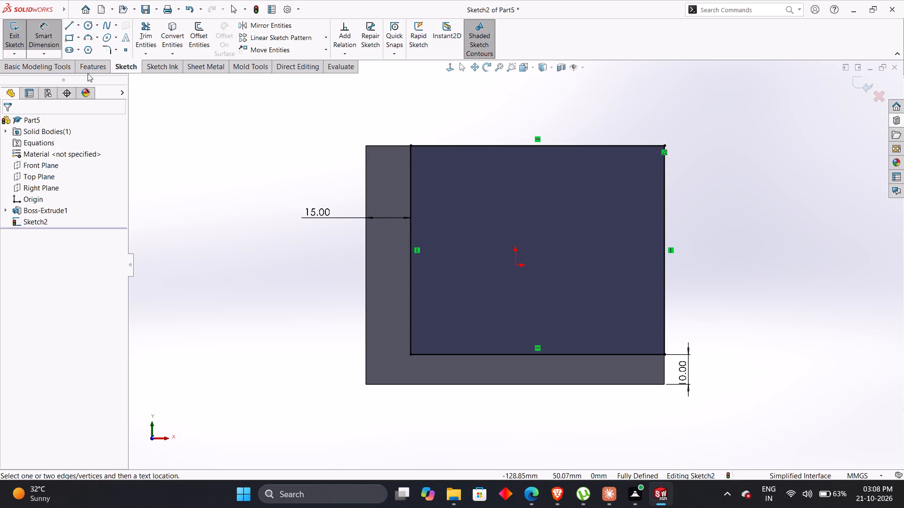
Cut-extrude the sketched rectangle into the block using Offset From Surface, 25 mm from the back face, as given in the PDF drawing.
left_click(89, 72)
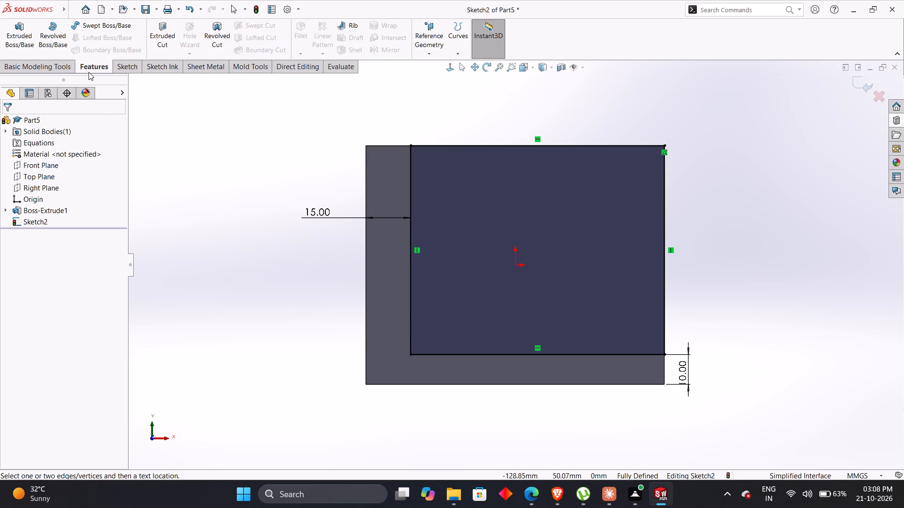
left_click(162, 39)
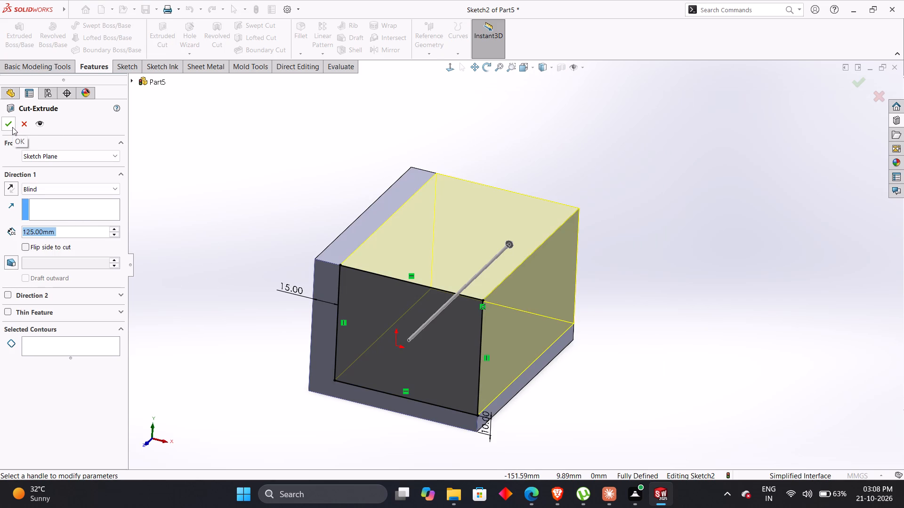
key("alt+Tab")
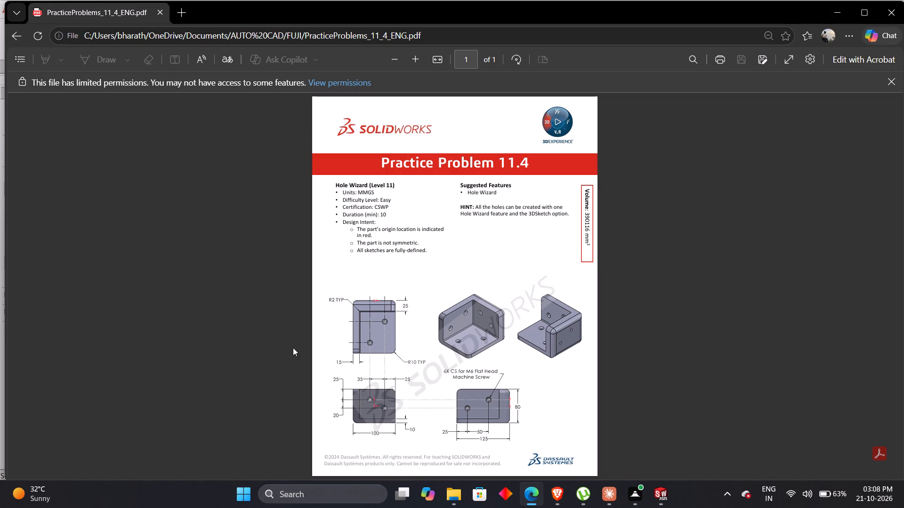
left_click(436, 63)
scroll(404, 380, "down", 2)
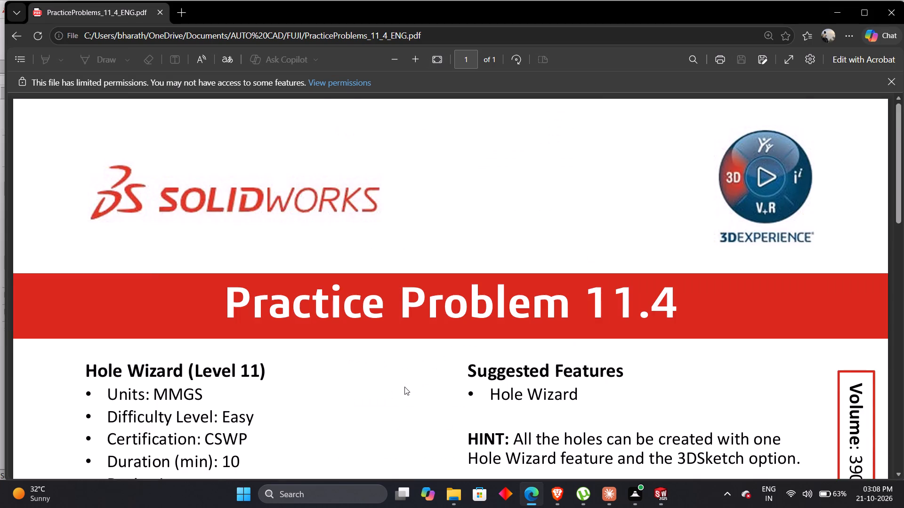
scroll(404, 387, "down", 9)
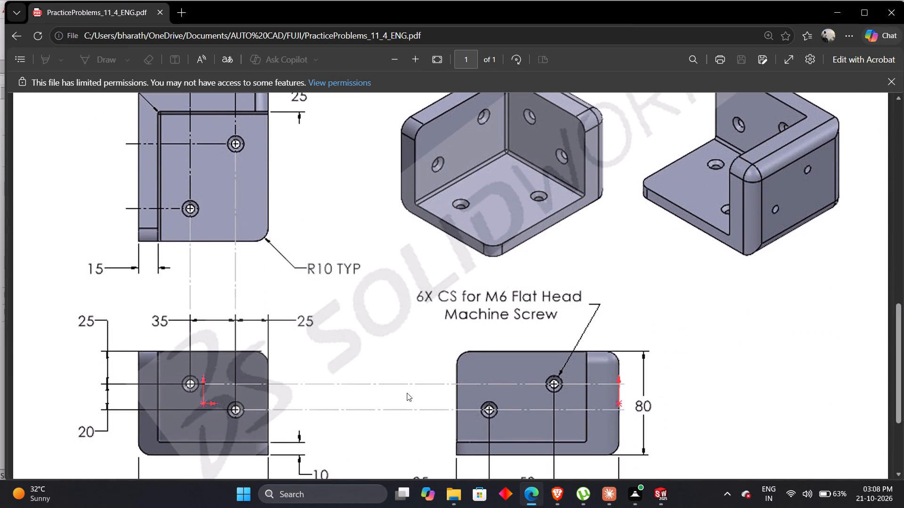
key("alt+Tab")
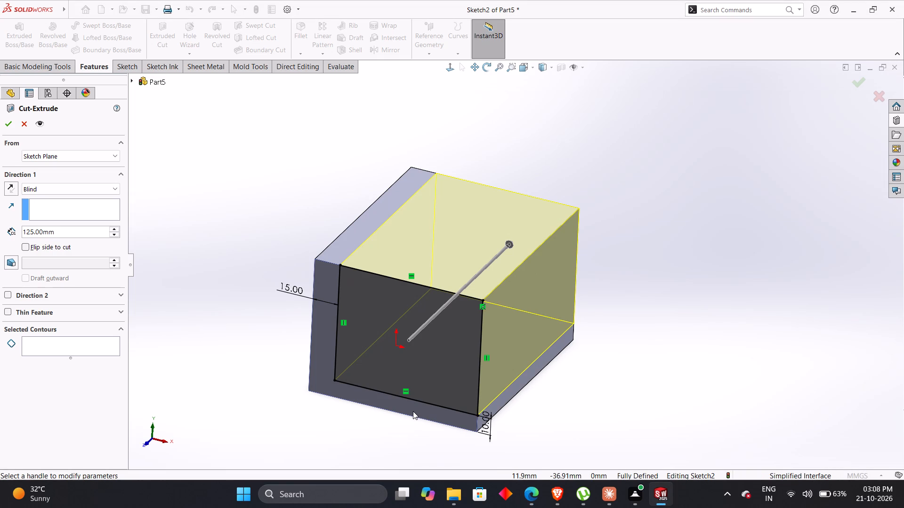
left_click(56, 191)
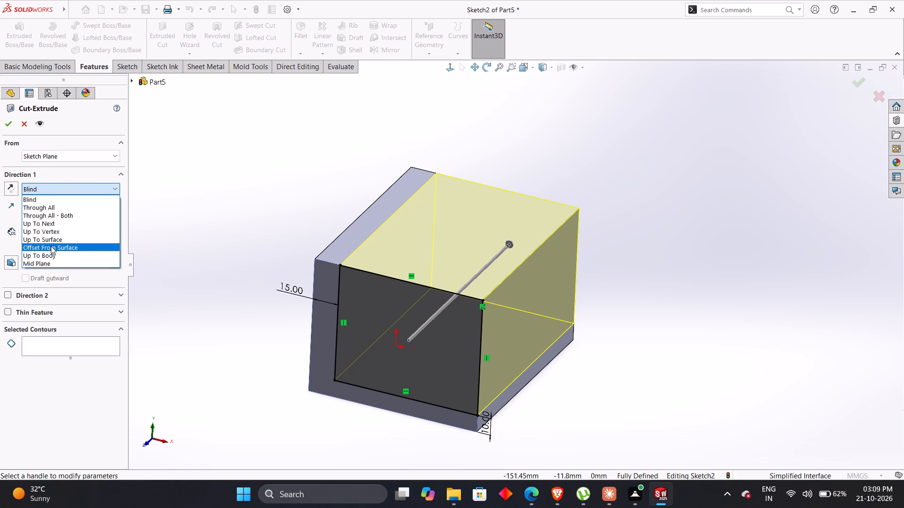
left_click(51, 246)
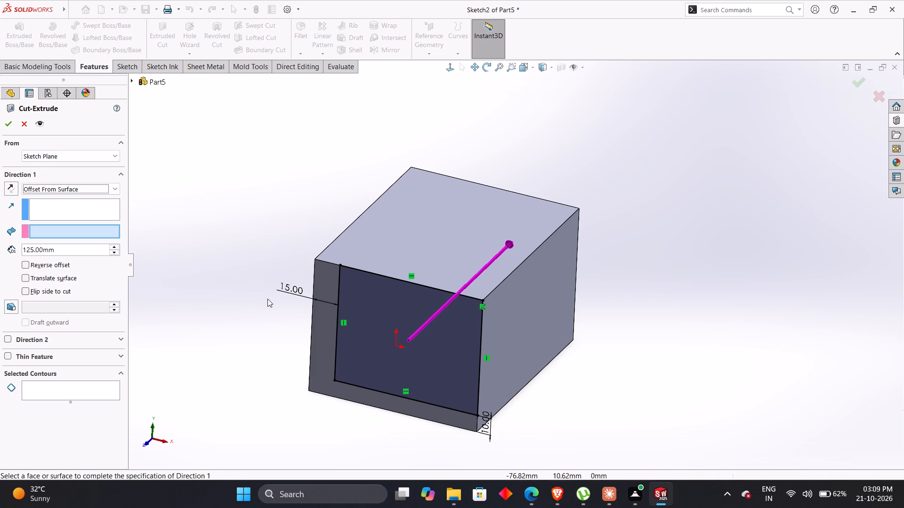
middle_click_drag(267, 299, 155, 320)
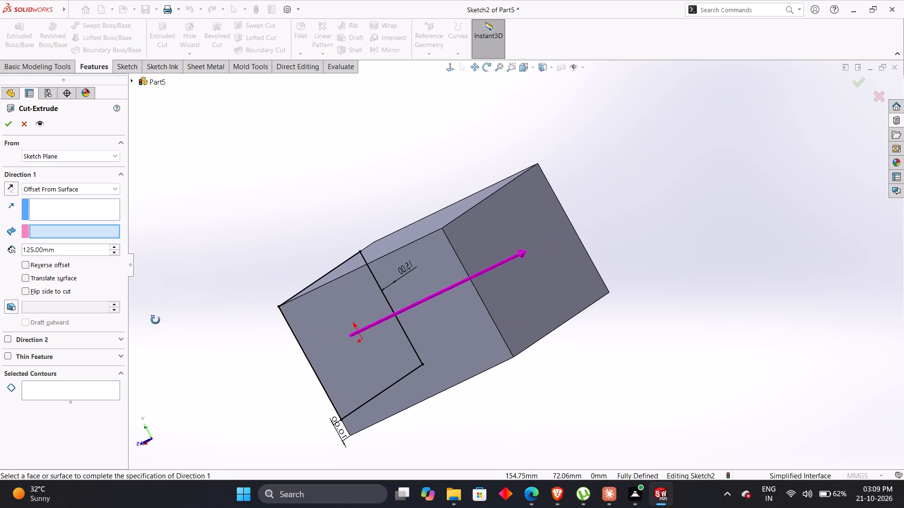
middle_click_drag(155, 320, 155, 320)
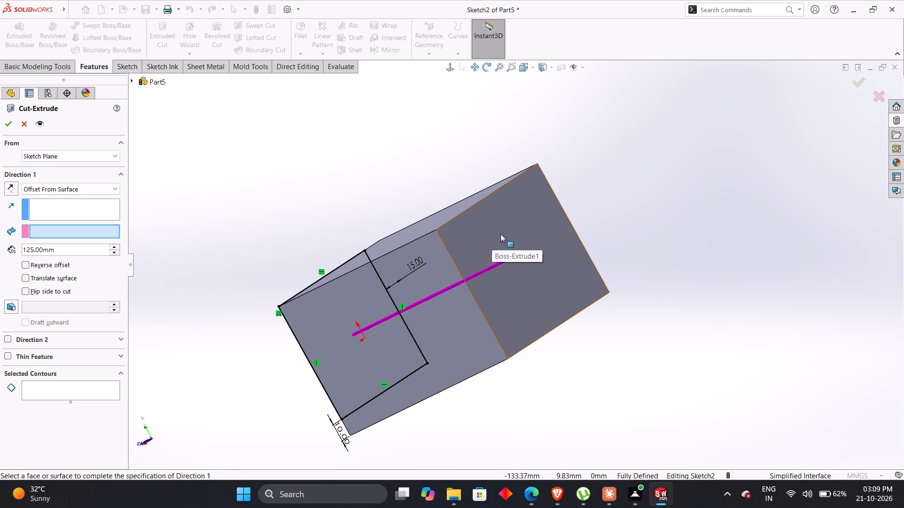
left_click(557, 221)
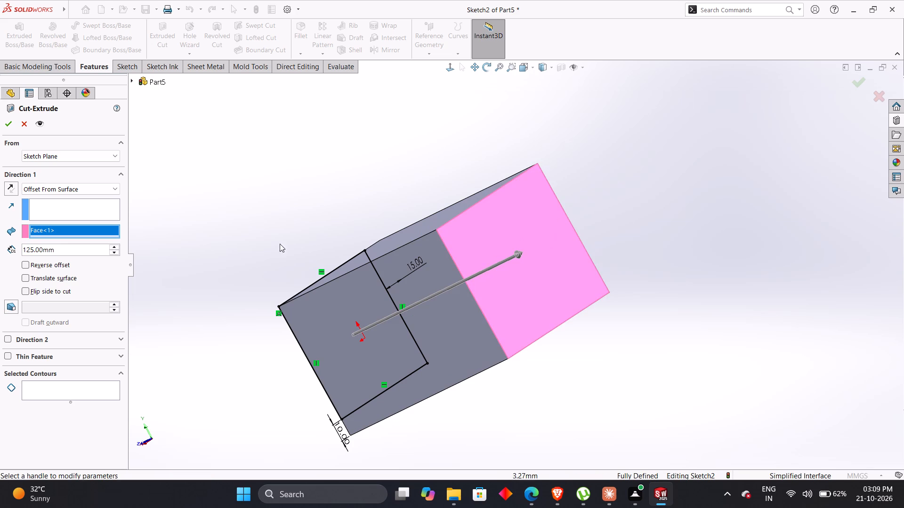
left_click_drag(64, 253, 22, 251)
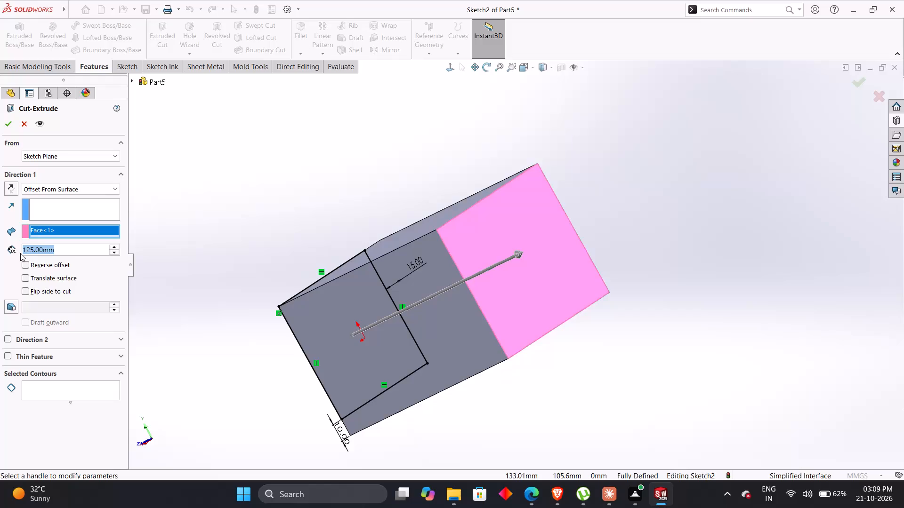
type("25")
key("Return")
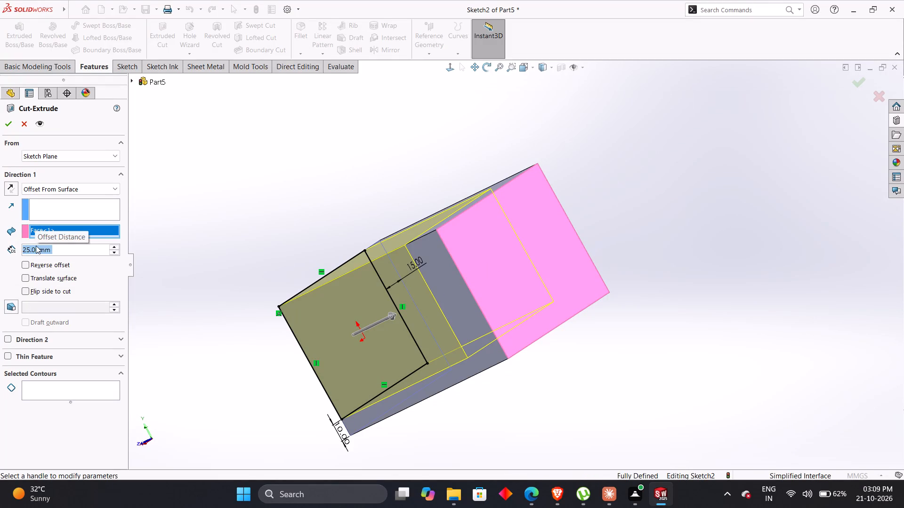
middle_click_drag(221, 268, 280, 256)
middle_click_drag(250, 275, 262, 269)
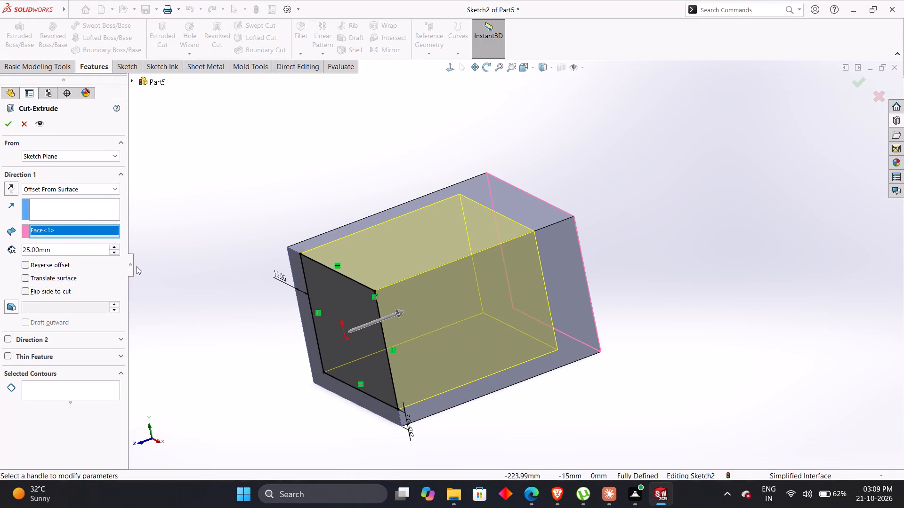
middle_click_drag(196, 274, 218, 321)
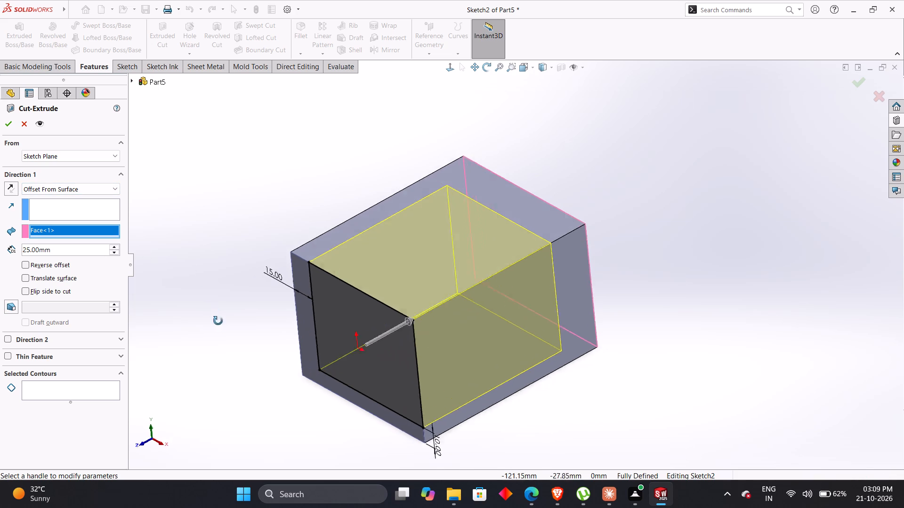
middle_click_drag(218, 321, 223, 206)
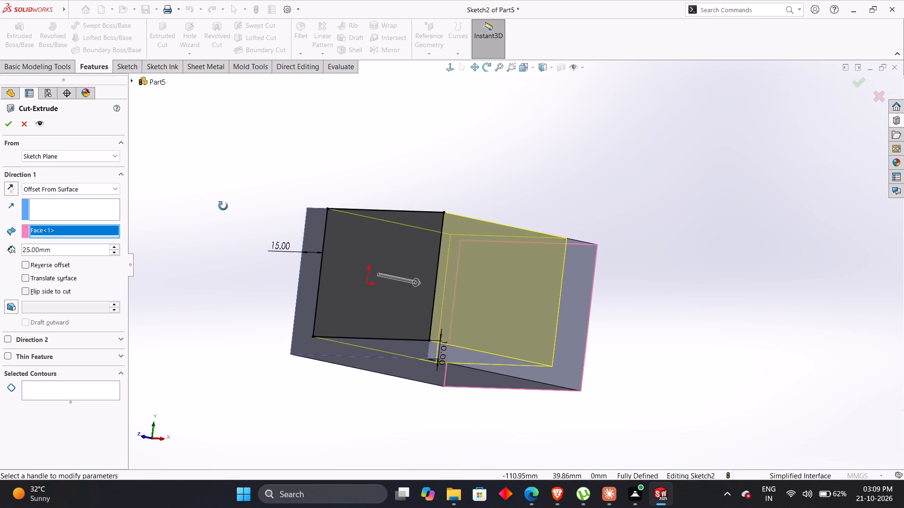
middle_click_drag(223, 206, 218, 230)
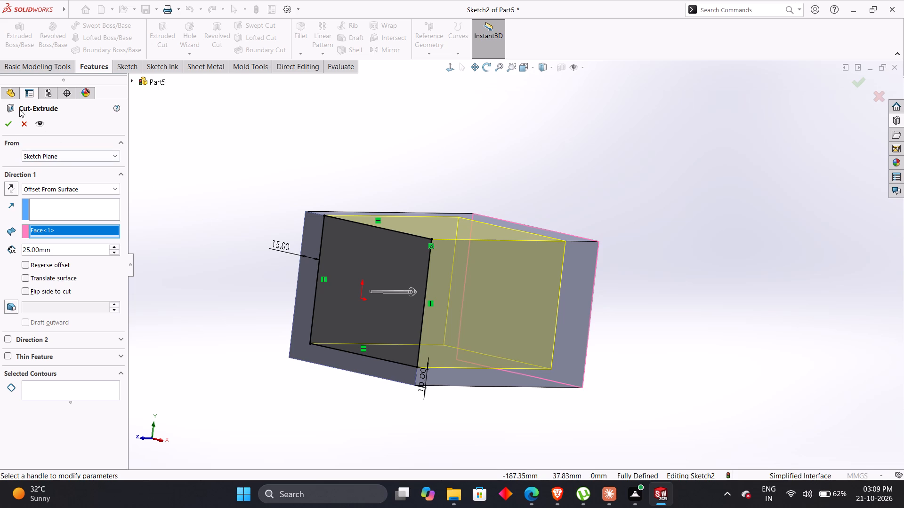
left_click(8, 124)
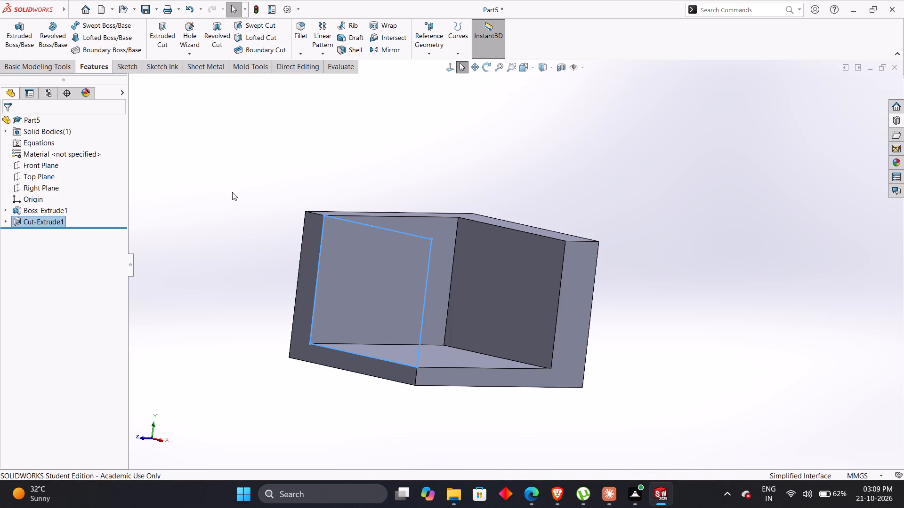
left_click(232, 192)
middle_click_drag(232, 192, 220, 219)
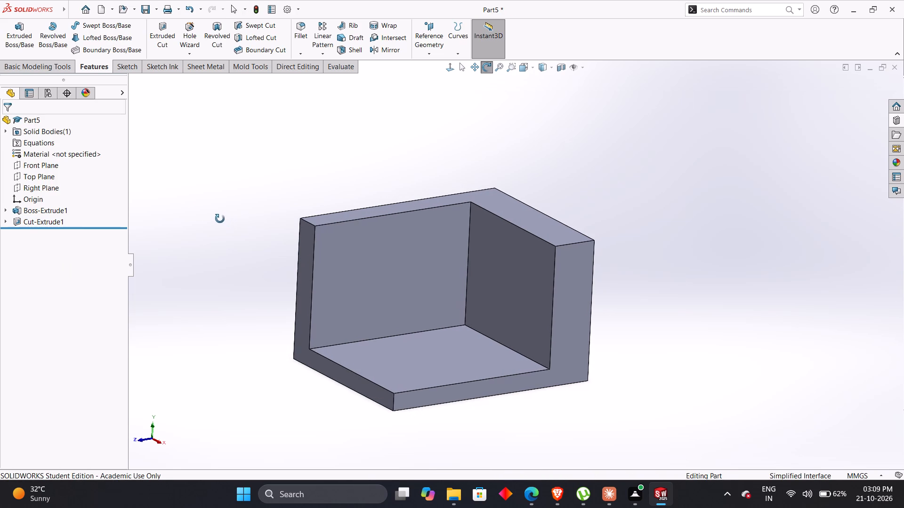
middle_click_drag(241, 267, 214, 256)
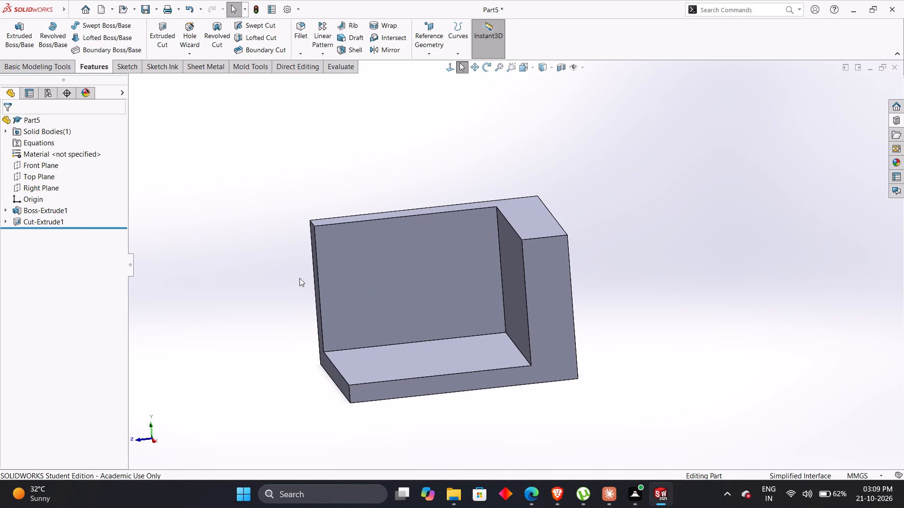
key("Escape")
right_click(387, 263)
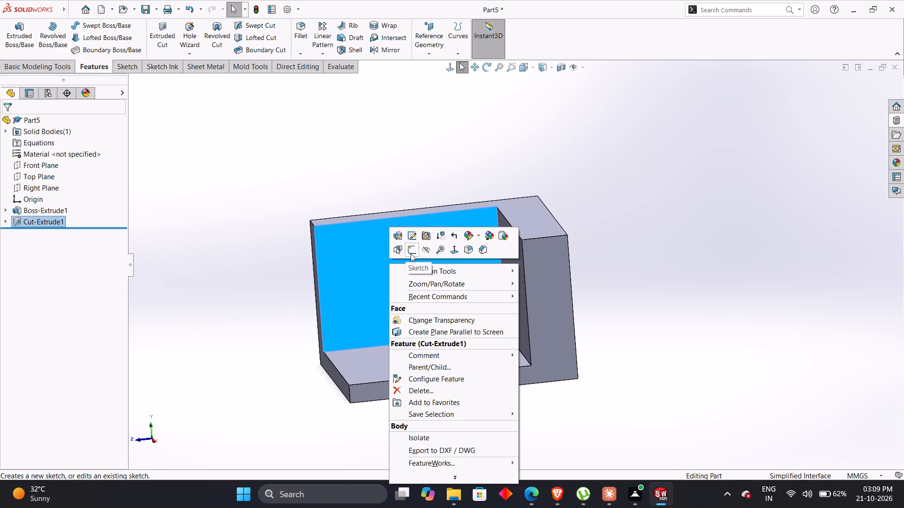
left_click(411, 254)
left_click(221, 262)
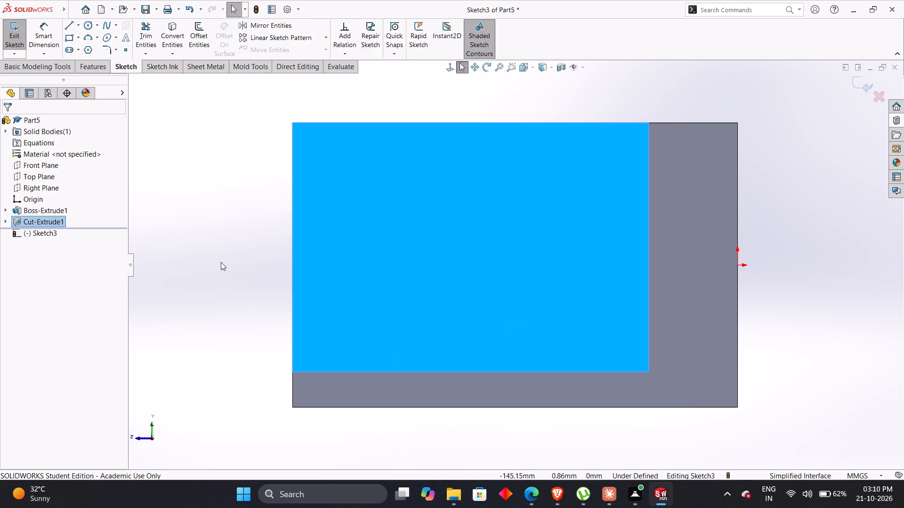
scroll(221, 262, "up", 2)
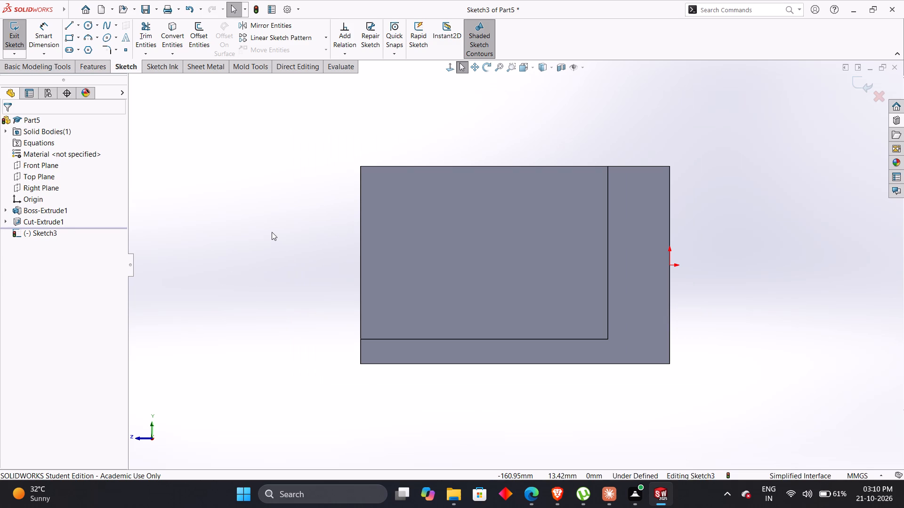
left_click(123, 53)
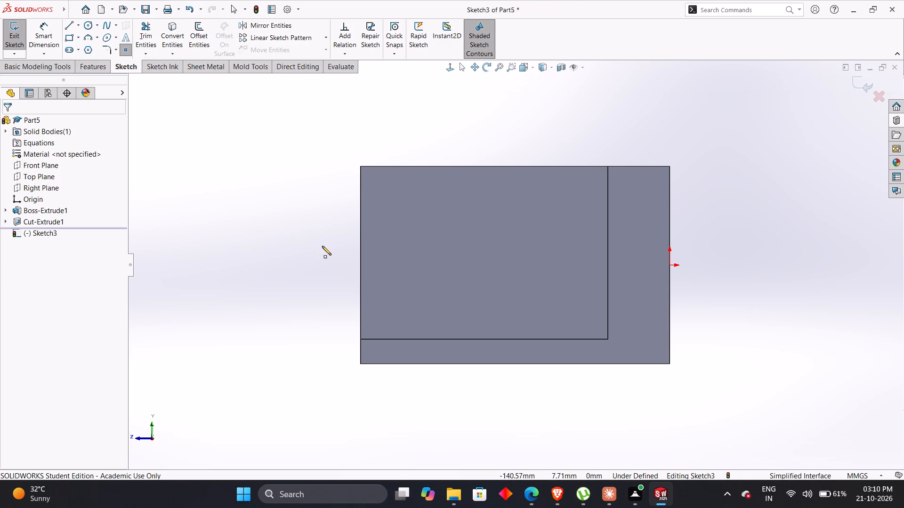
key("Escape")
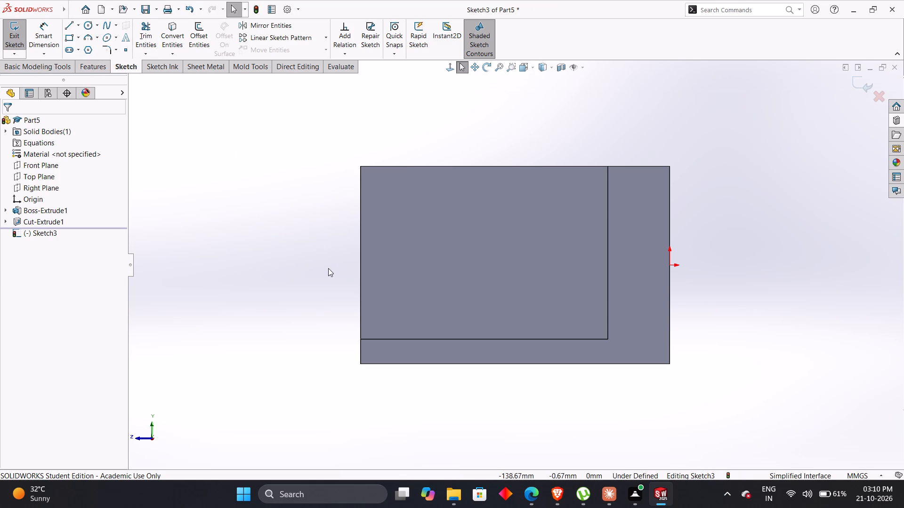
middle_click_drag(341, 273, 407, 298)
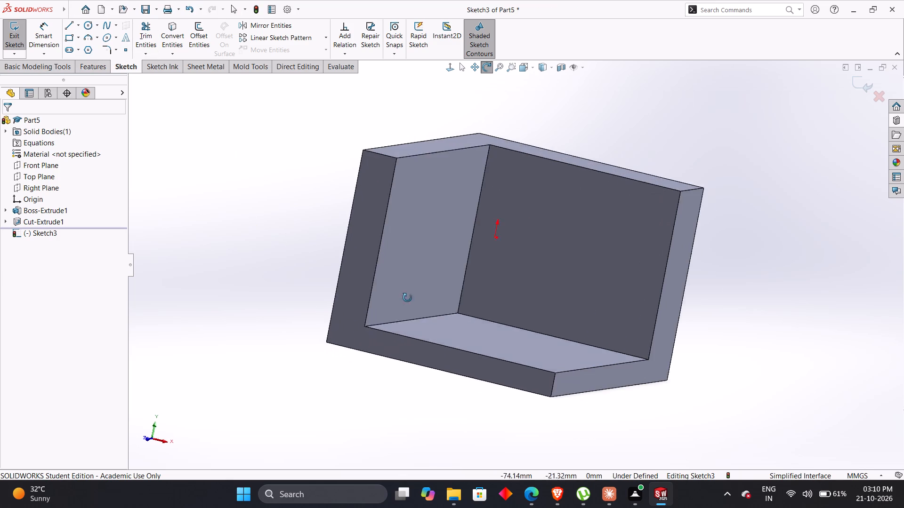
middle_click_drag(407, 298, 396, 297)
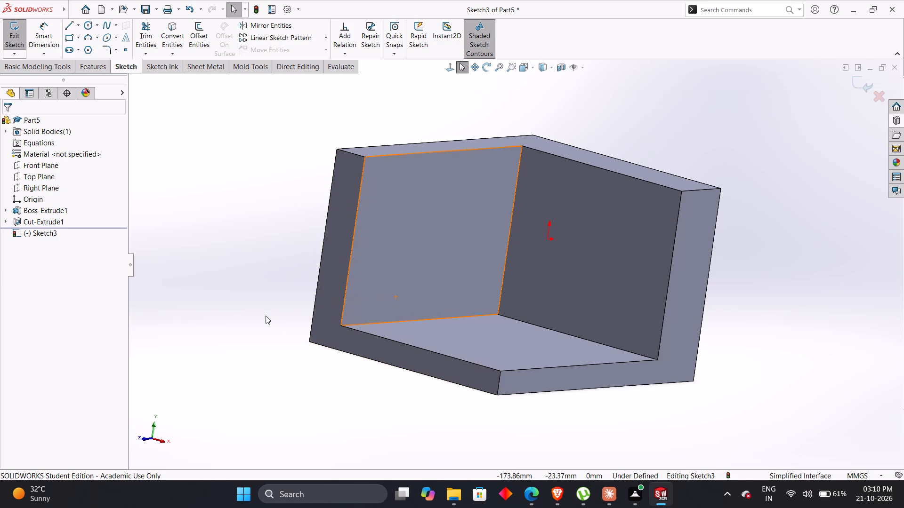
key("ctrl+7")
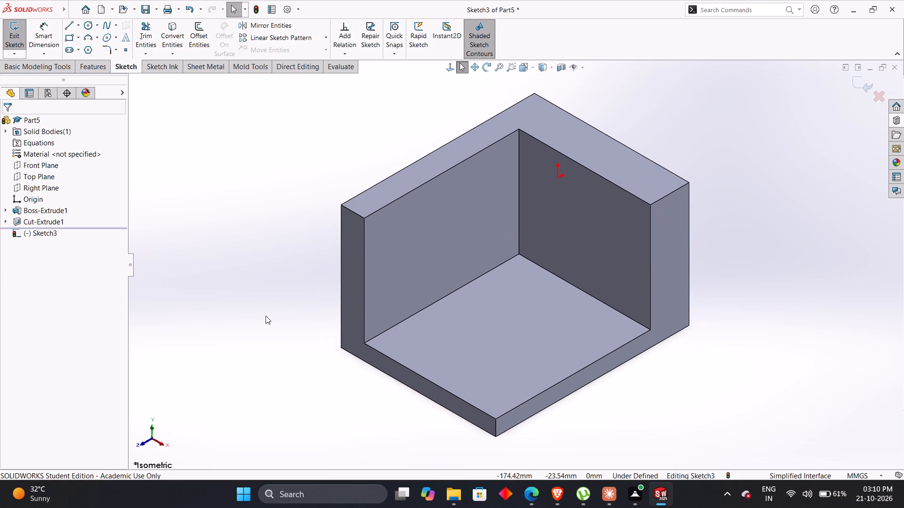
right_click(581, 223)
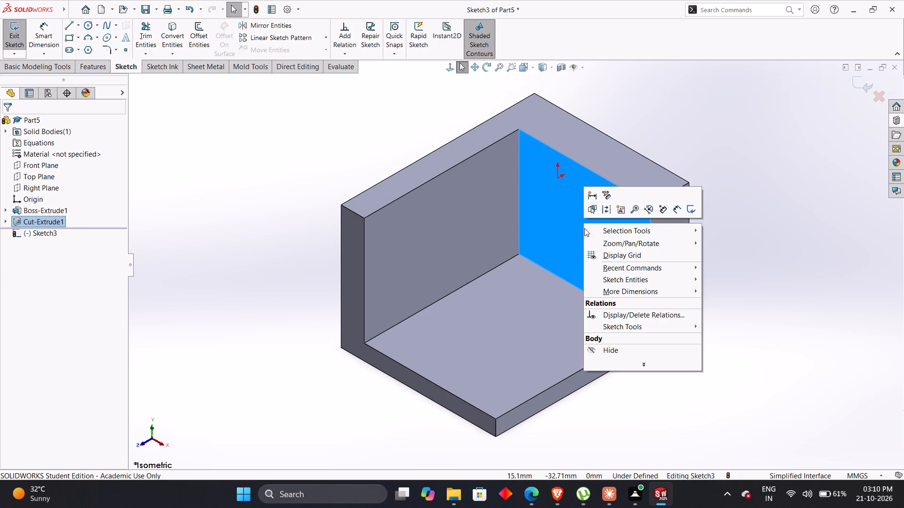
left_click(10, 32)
Open a sketch on the back wall's inner face and place two points at about (-13, 20) and (25, -1) mm.
right_click(605, 262)
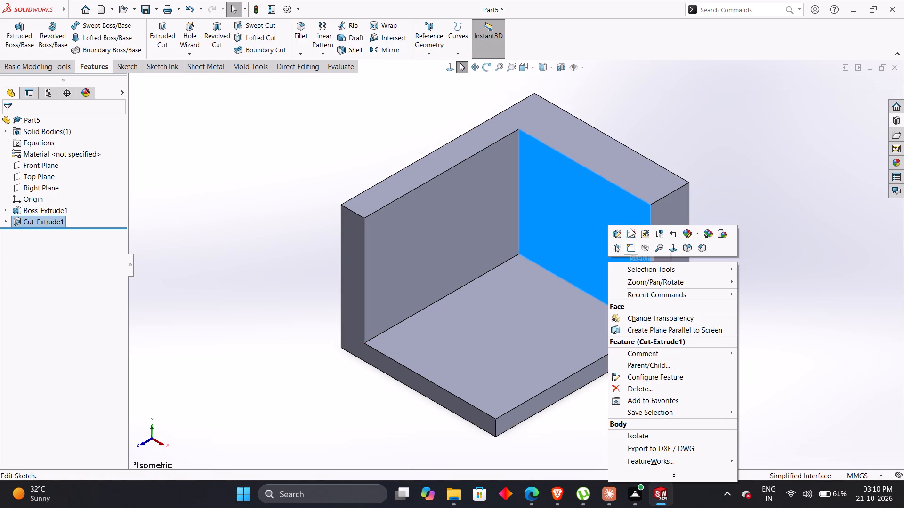
left_click(633, 247)
left_click(244, 256)
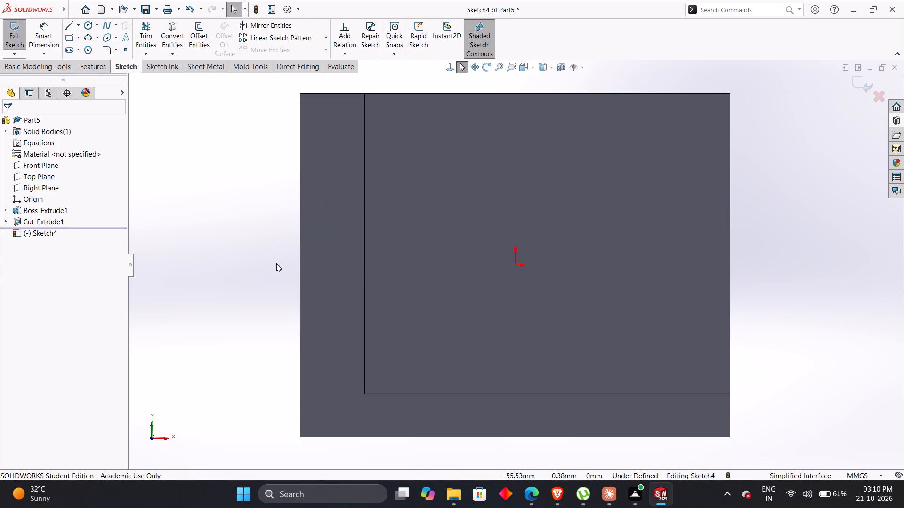
key("alt+Tab")
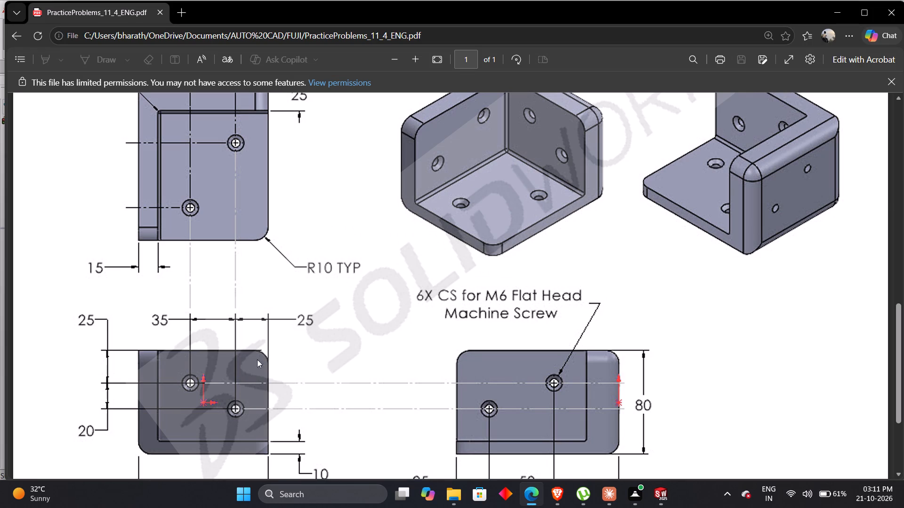
key("alt+Tab")
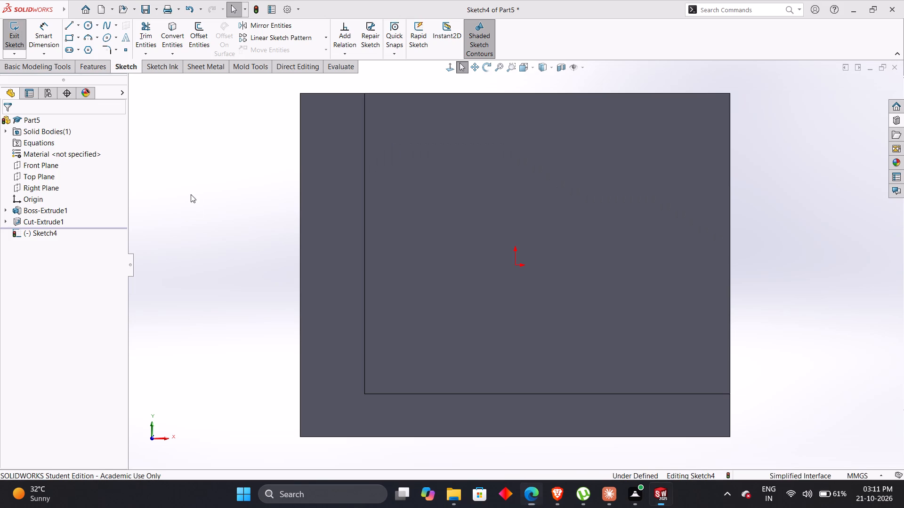
left_click(128, 53)
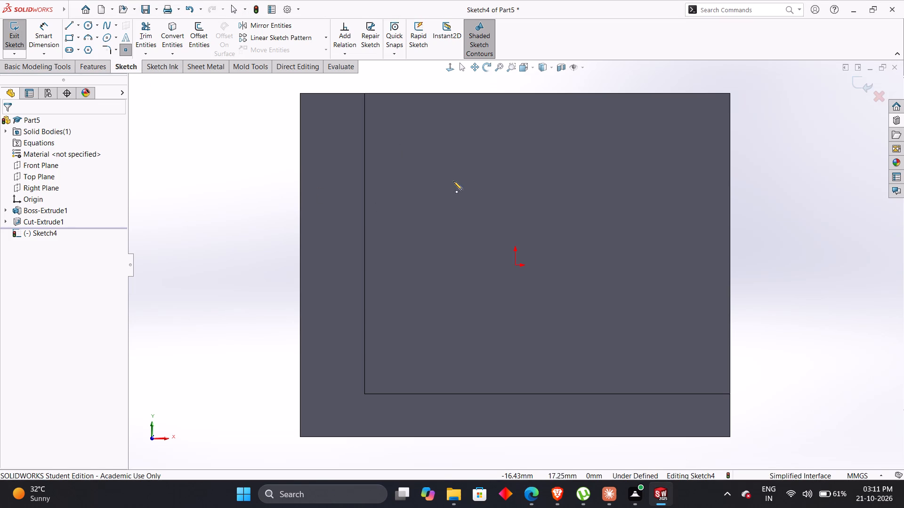
left_click(458, 179)
left_click(621, 270)
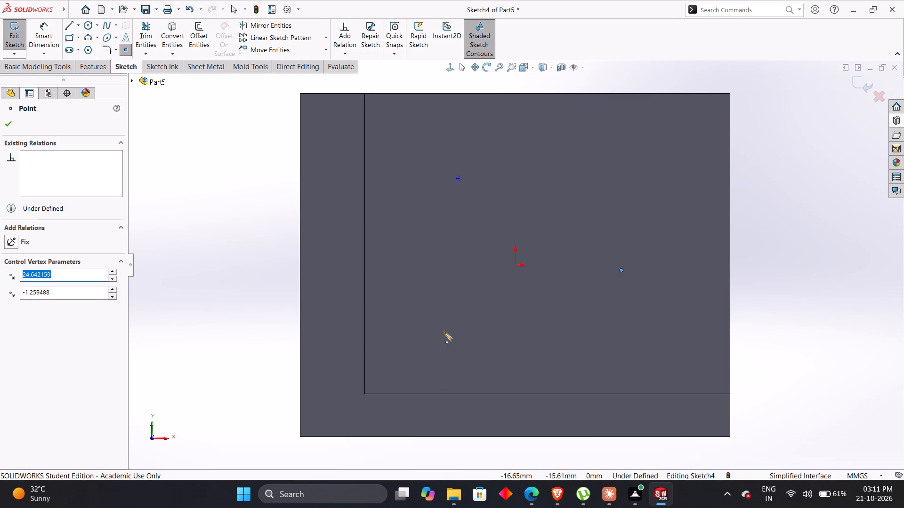
key("Escape")
key("Escape")
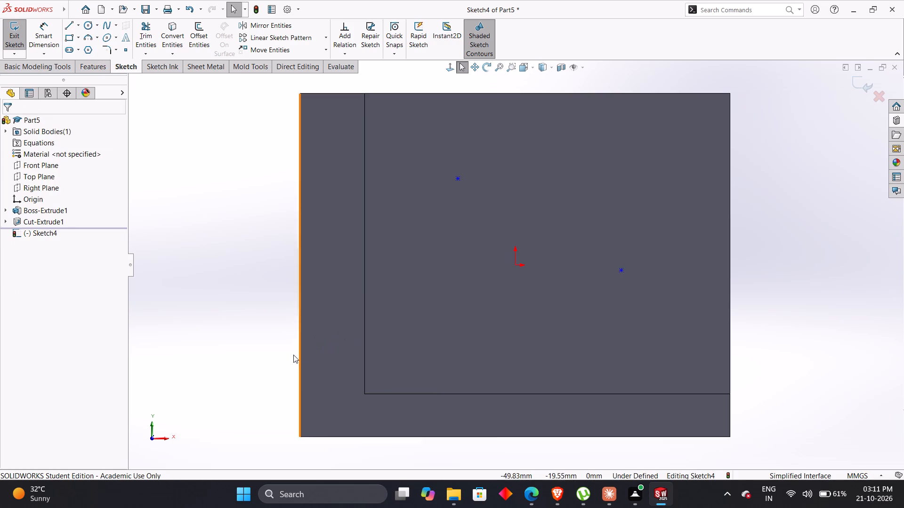
Dimension the upper point 25 mm below the wall's top edge and the lower point 20 mm below the upper one, per the PDF drawing.
right_click_drag(272, 368, 265, 246)
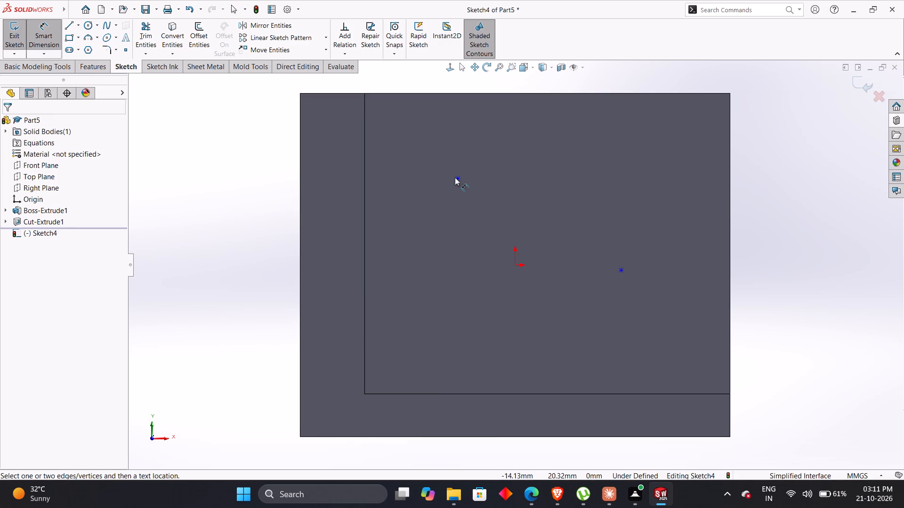
left_click(456, 178)
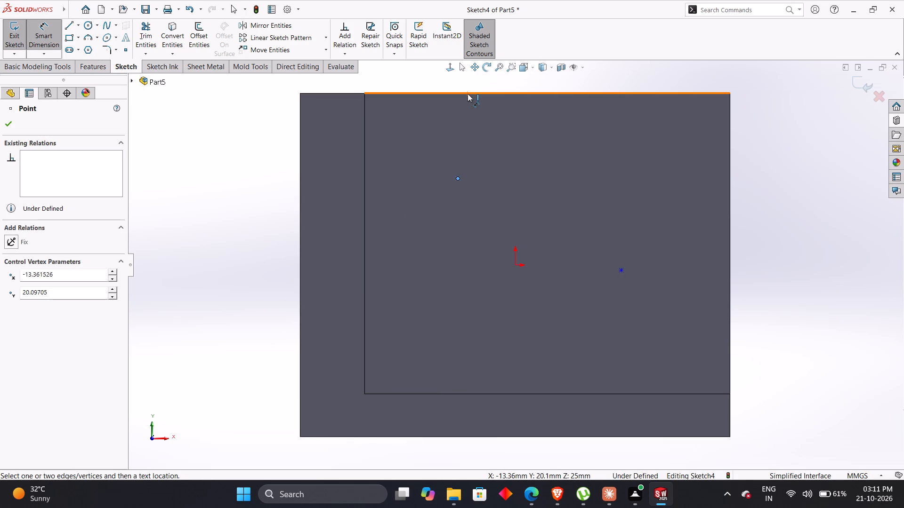
left_click(468, 94)
left_click(246, 152)
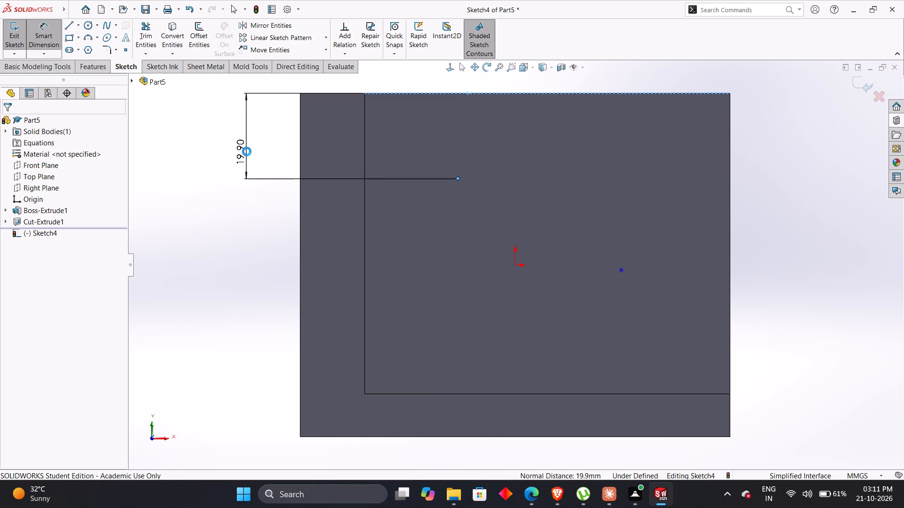
key("alt+Tab")
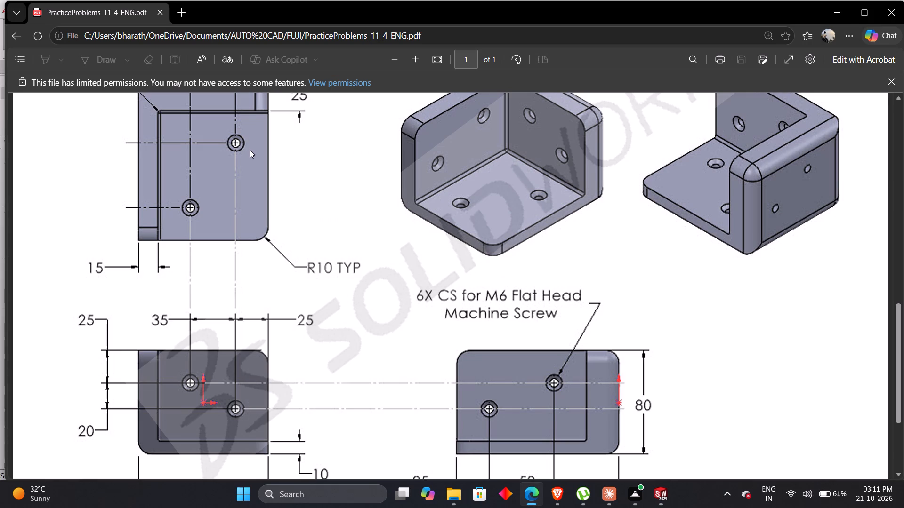
key("alt+Tab")
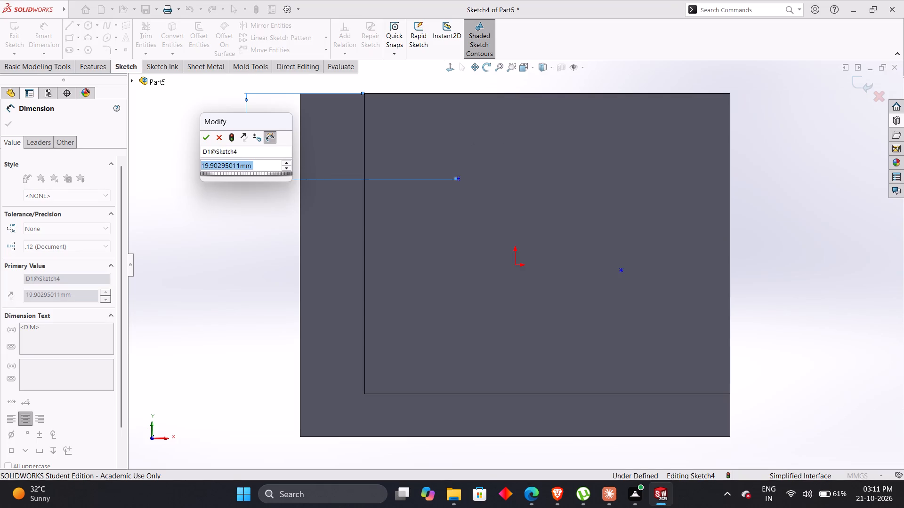
type("25")
key("Return")
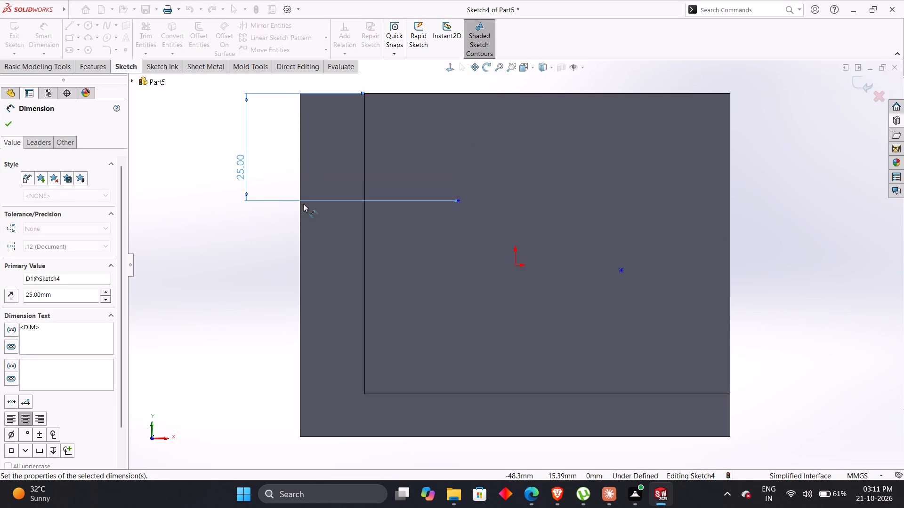
left_click(459, 201)
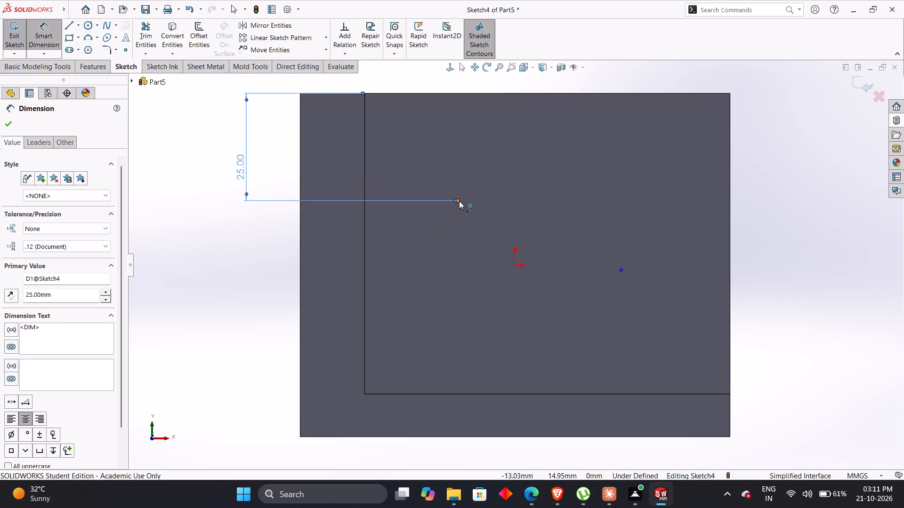
left_click(619, 270)
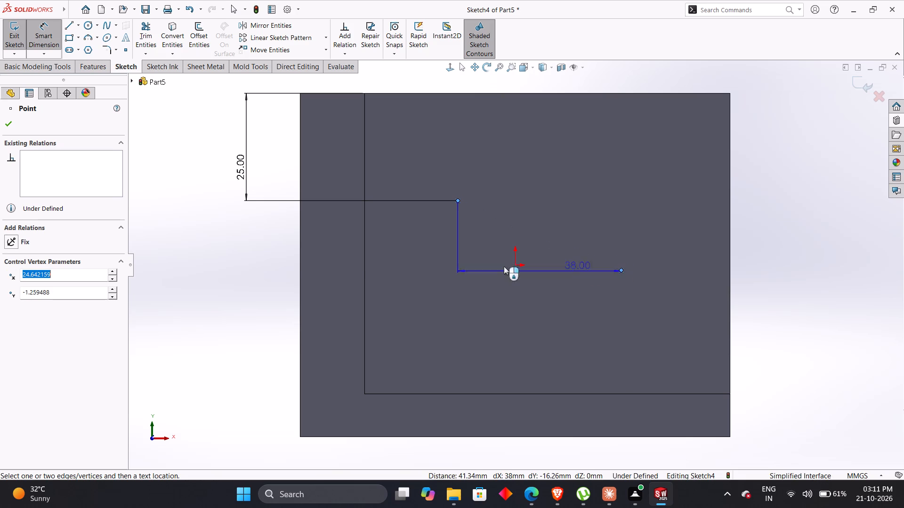
left_click(235, 242)
key("alt+Tab")
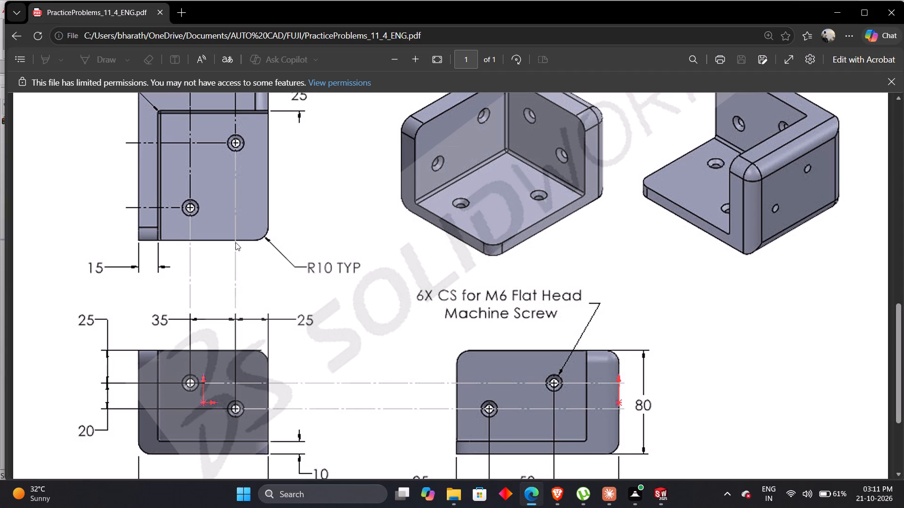
key("alt+Tab")
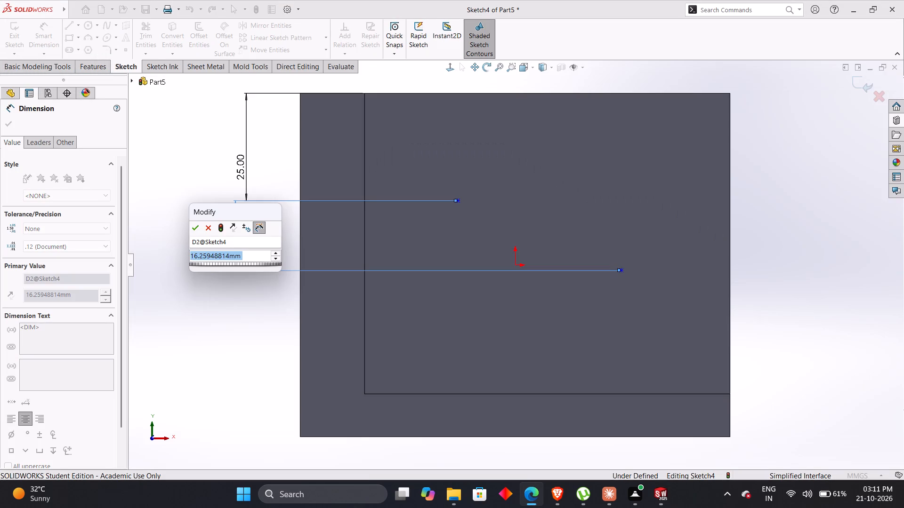
type("20")
key("Return")
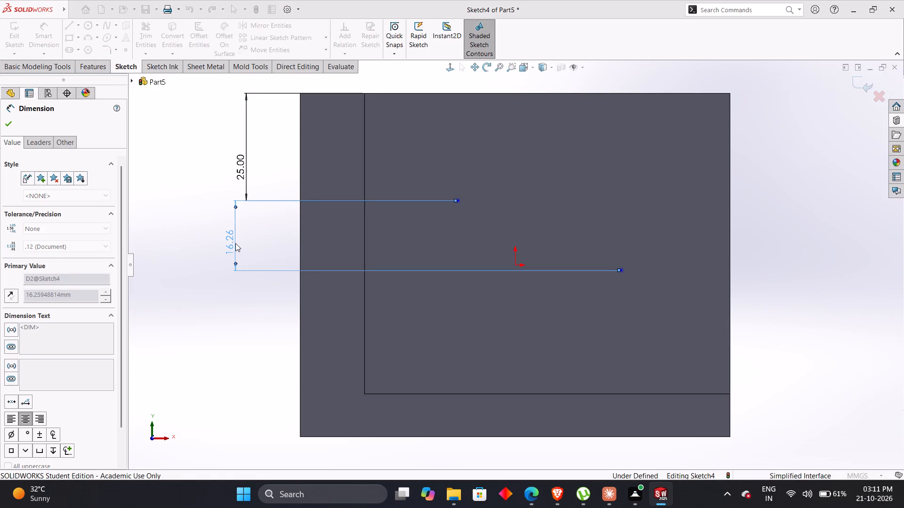
Dimension the two points 35 mm apart horizontally and the lower point 25 mm from the wall's right edge, following the PDF drawing.
left_click(458, 201)
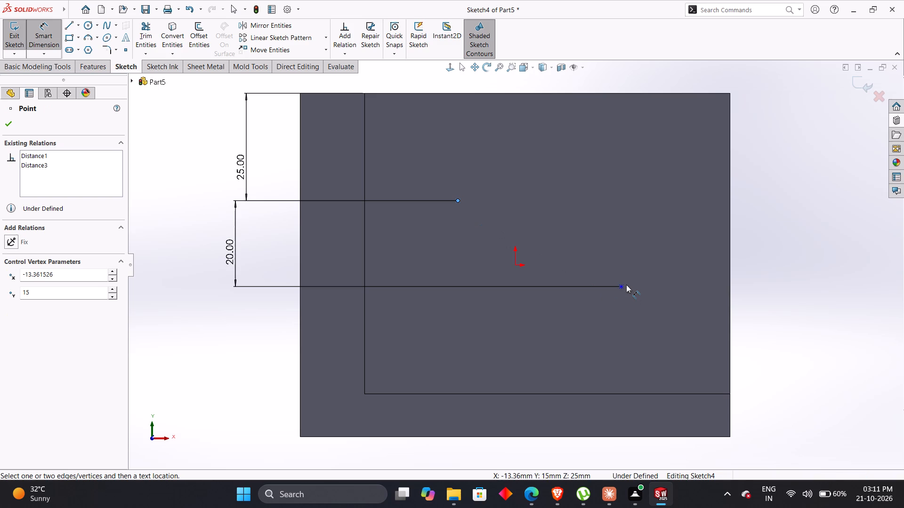
left_click(621, 286)
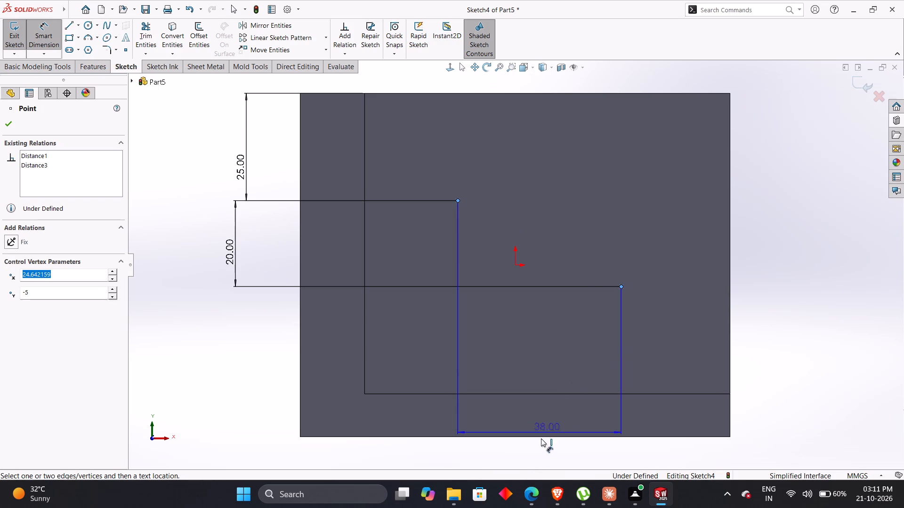
left_click(528, 453)
key("alt+Tab")
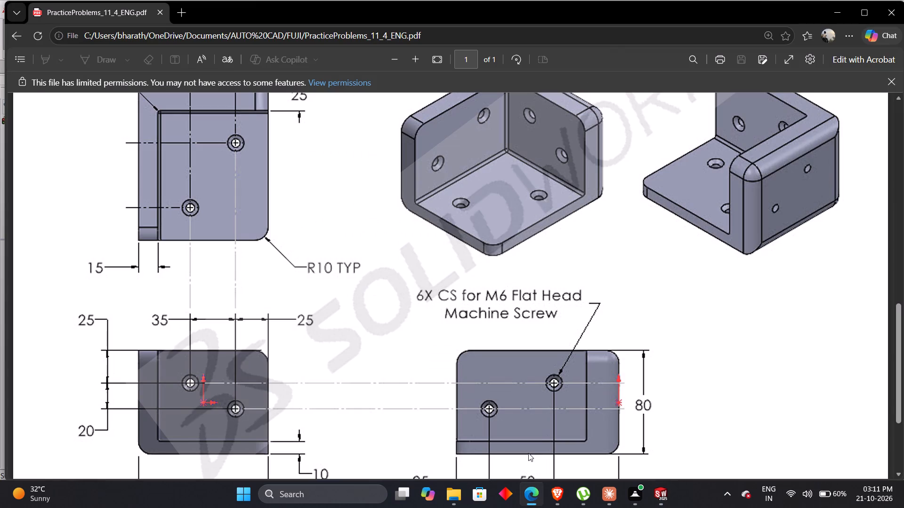
key("alt+Tab")
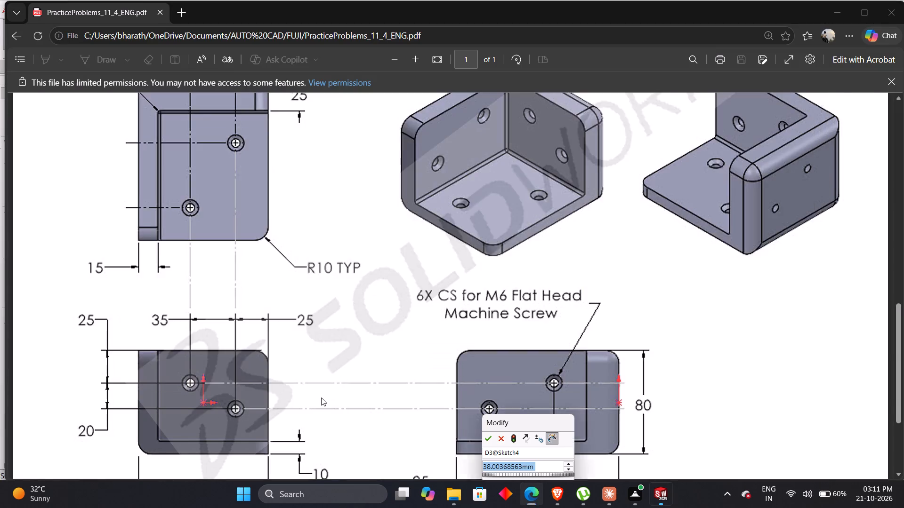
type("35")
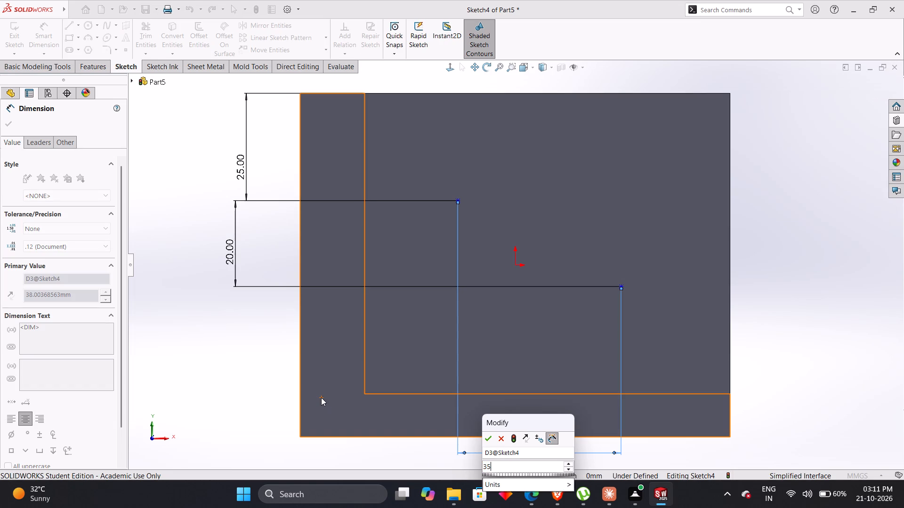
key("Return")
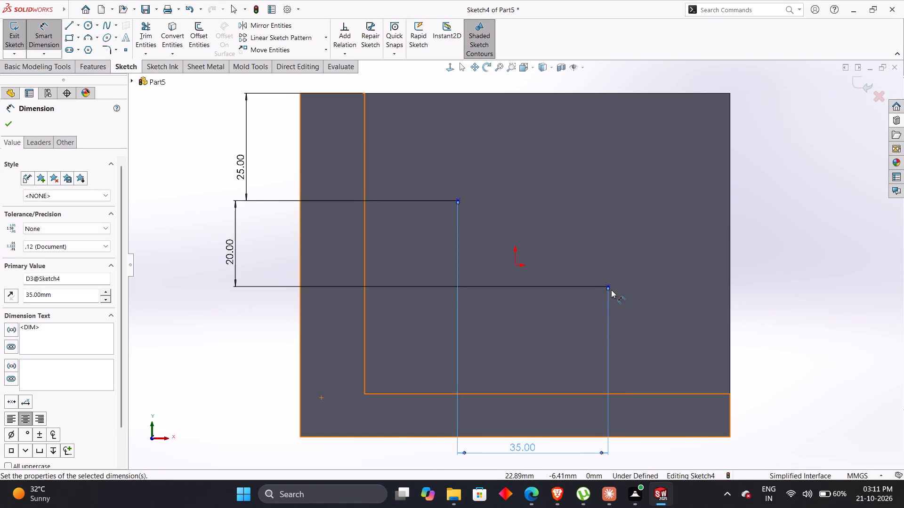
left_click(610, 286)
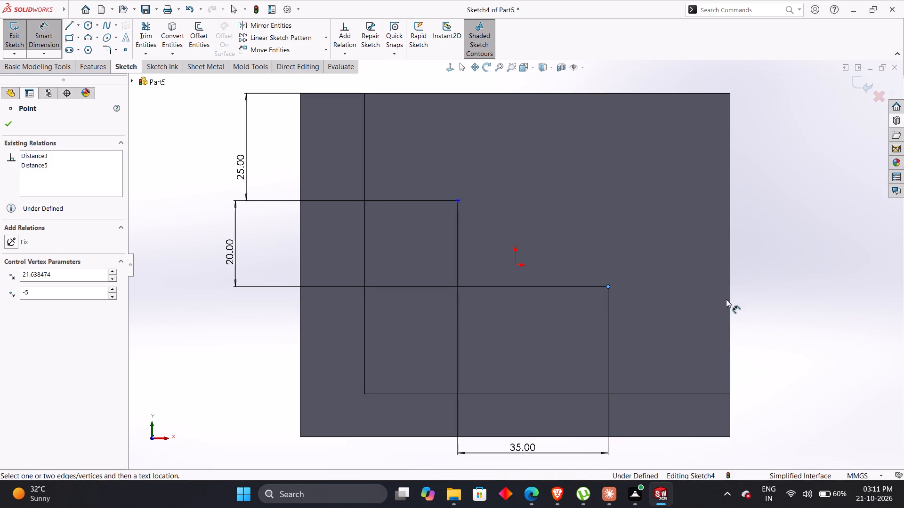
left_click(729, 302)
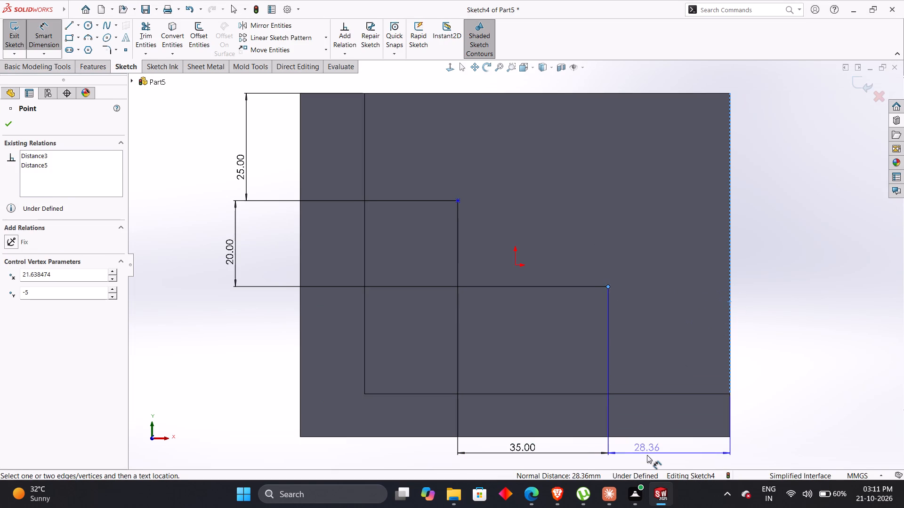
left_click(647, 455)
key("alt+Tab")
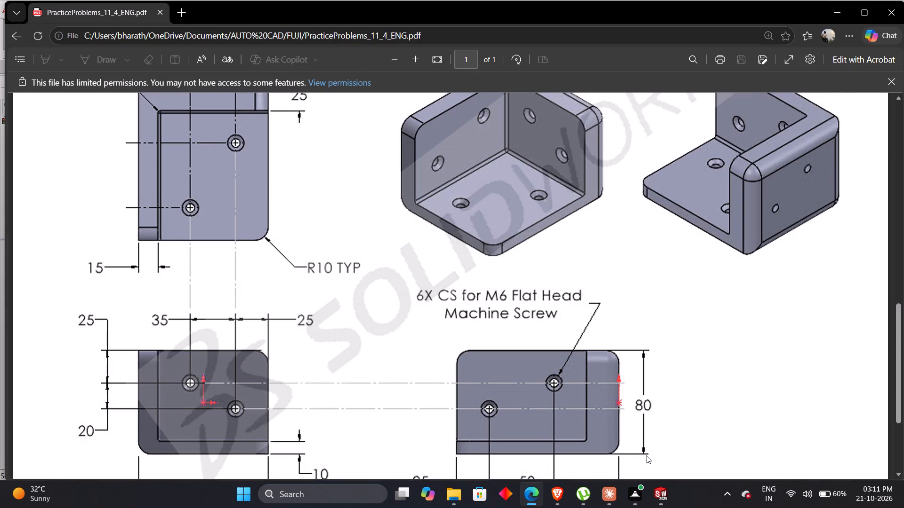
key("Tab")
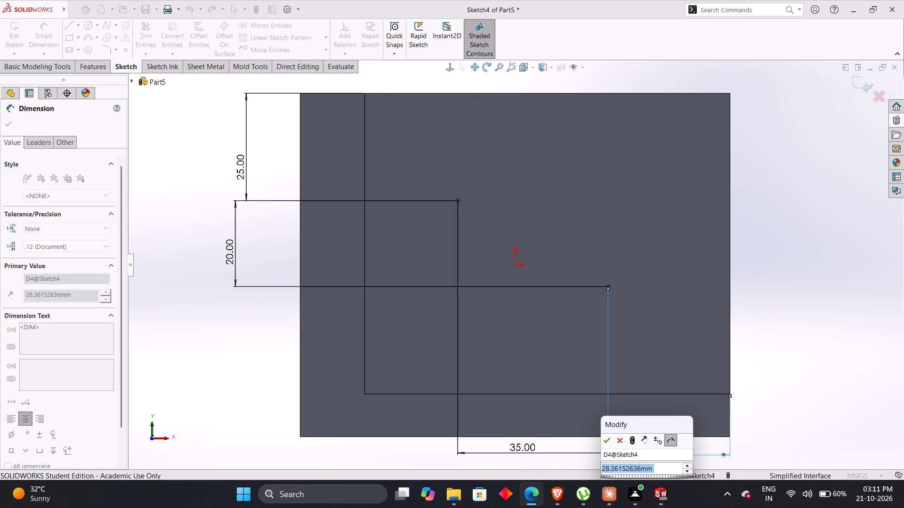
type("25")
key("Return")
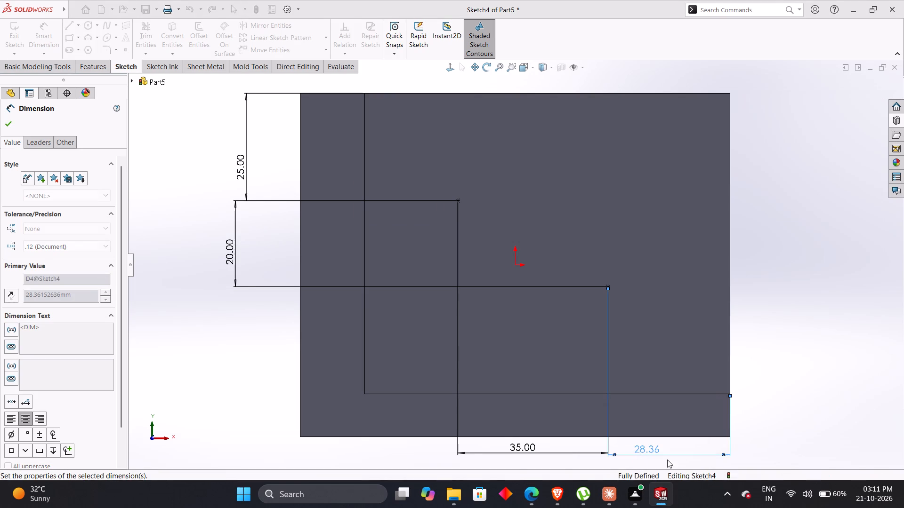
left_click(780, 315)
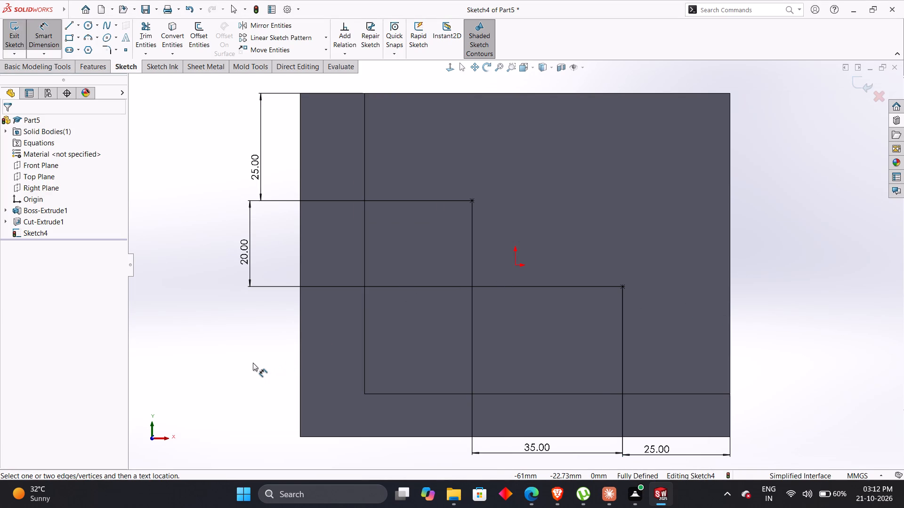
Examine the sketched points on the model and review the hole layout and callout in the PDF drawing.
middle_click_drag(253, 363, 218, 373)
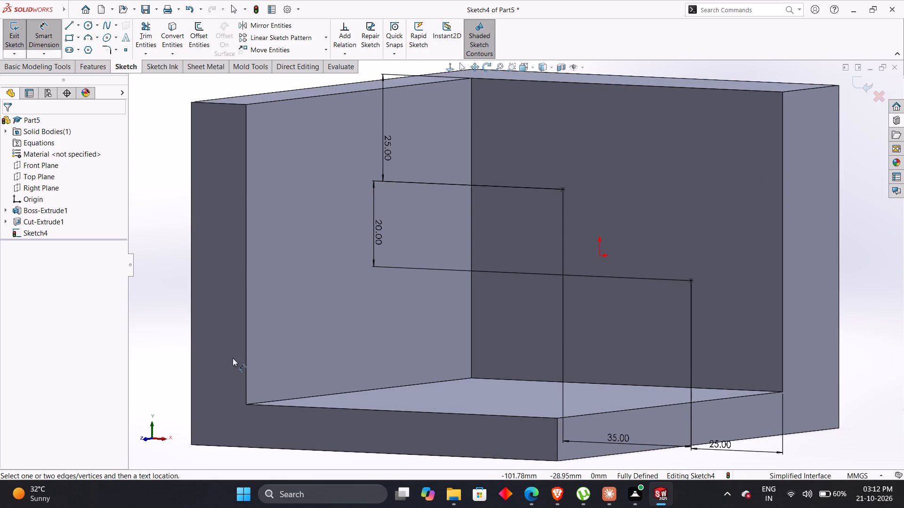
middle_click_drag(405, 325, 372, 326)
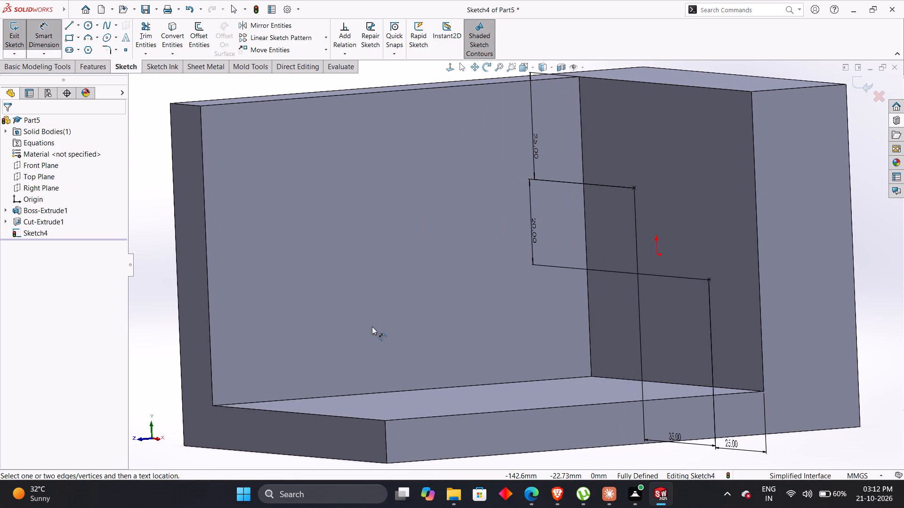
key("alt+Tab")
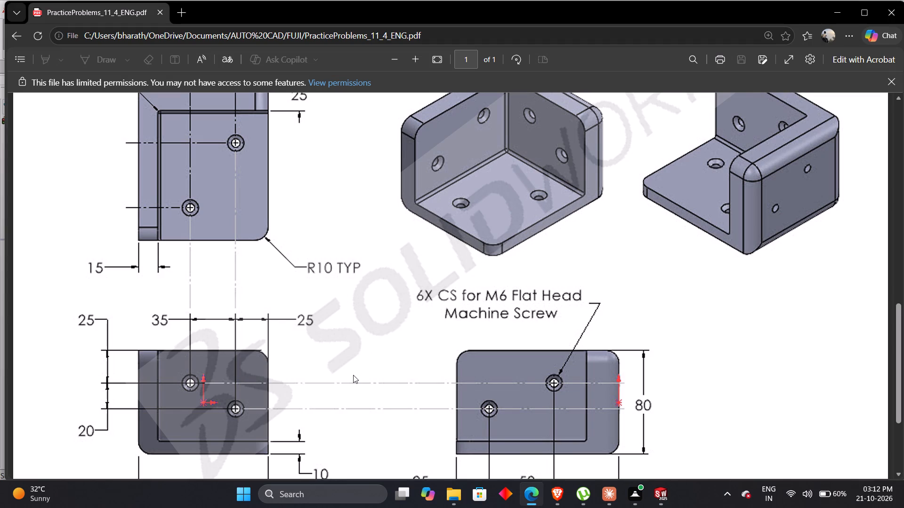
scroll(353, 375, "up", 1)
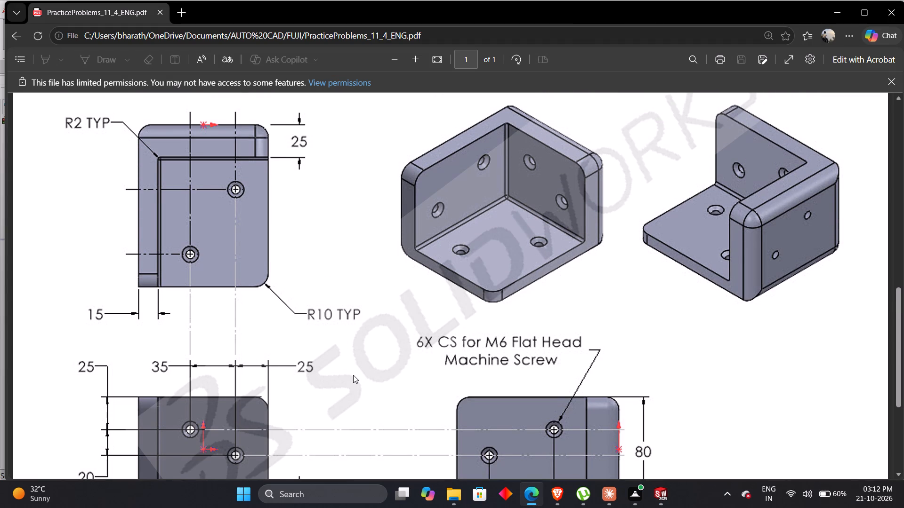
scroll(353, 375, "down", 1)
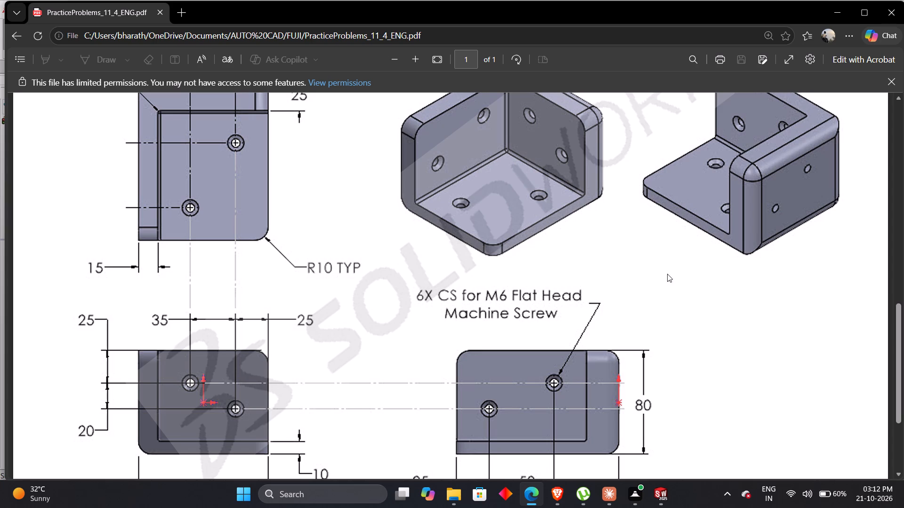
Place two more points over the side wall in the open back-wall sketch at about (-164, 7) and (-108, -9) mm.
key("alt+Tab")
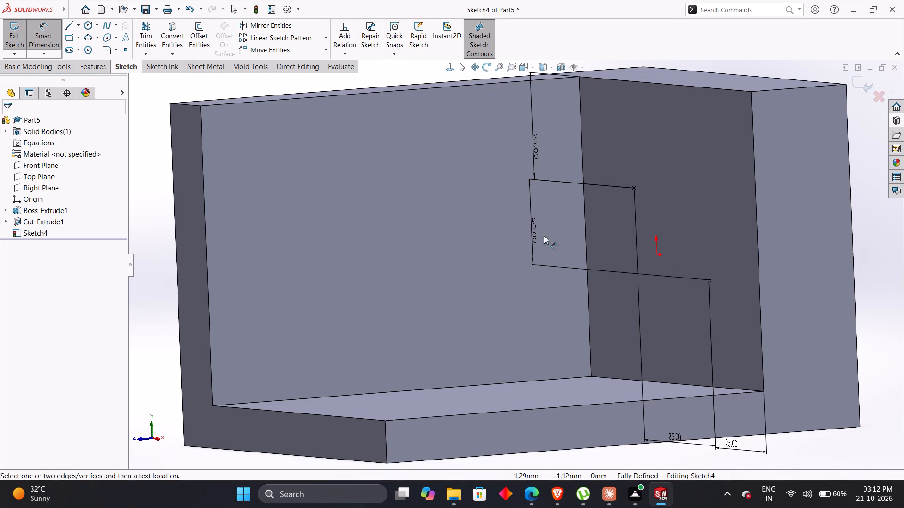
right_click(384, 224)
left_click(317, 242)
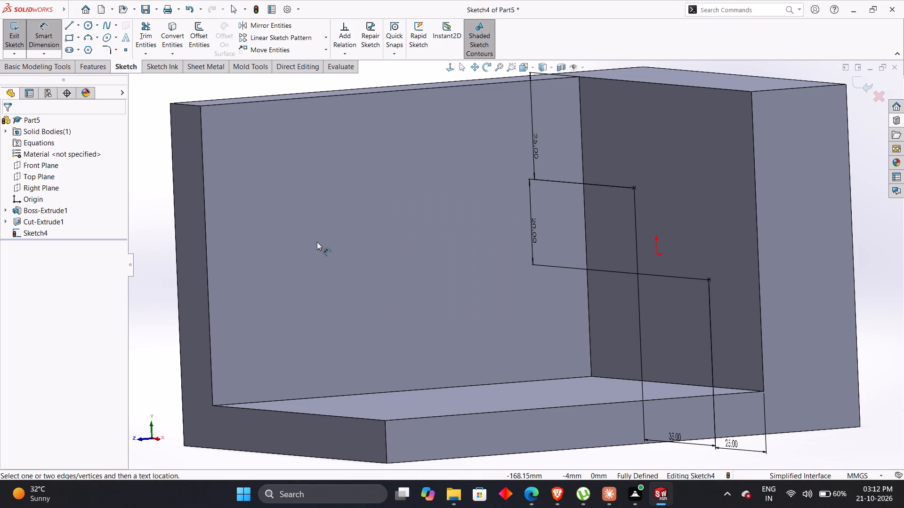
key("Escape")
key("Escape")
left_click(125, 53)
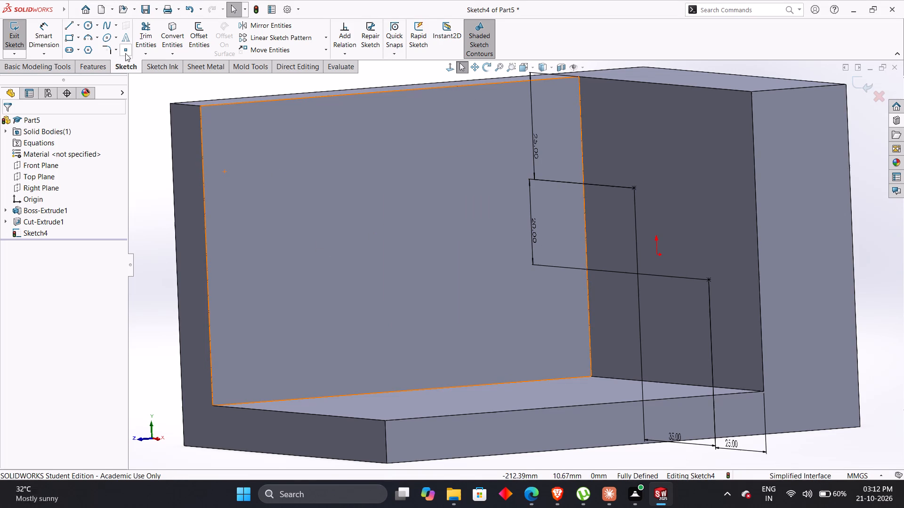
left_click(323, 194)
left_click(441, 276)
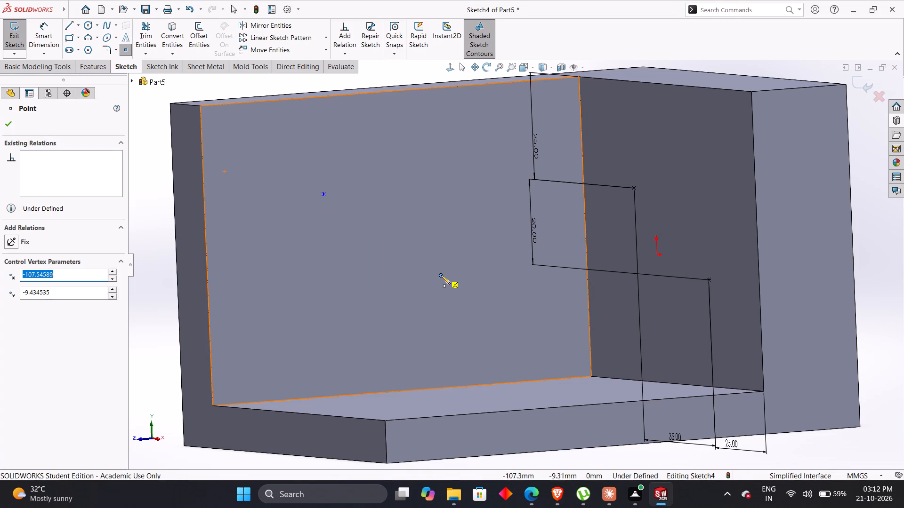
Compare the new points on the model with the side wall's hole layout in the PDF drawing.
key("alt+Tab")
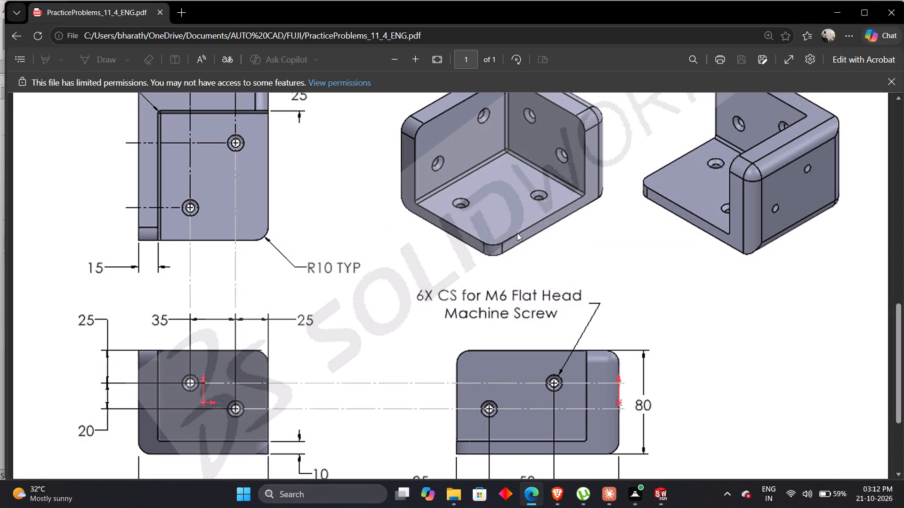
scroll(445, 349, "up", 1)
scroll(452, 357, "down", 2)
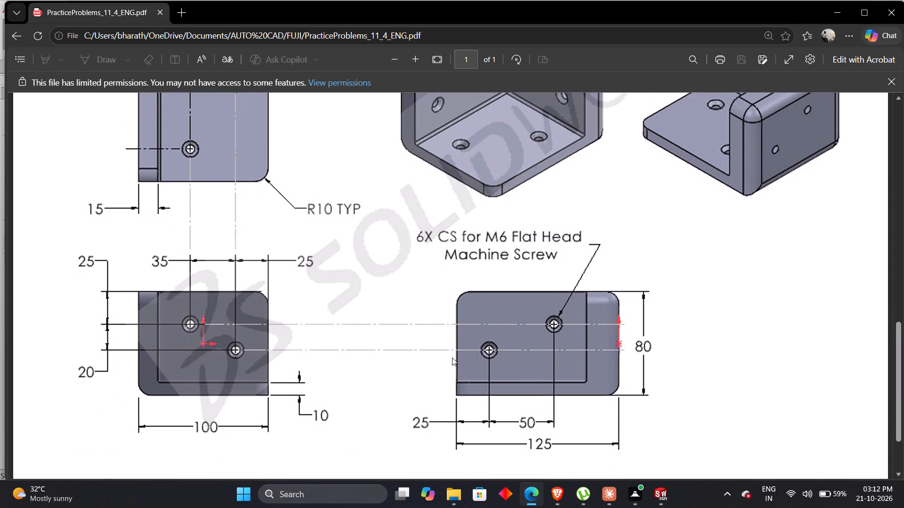
key("alt+Tab")
middle_click_drag(476, 328, 463, 321)
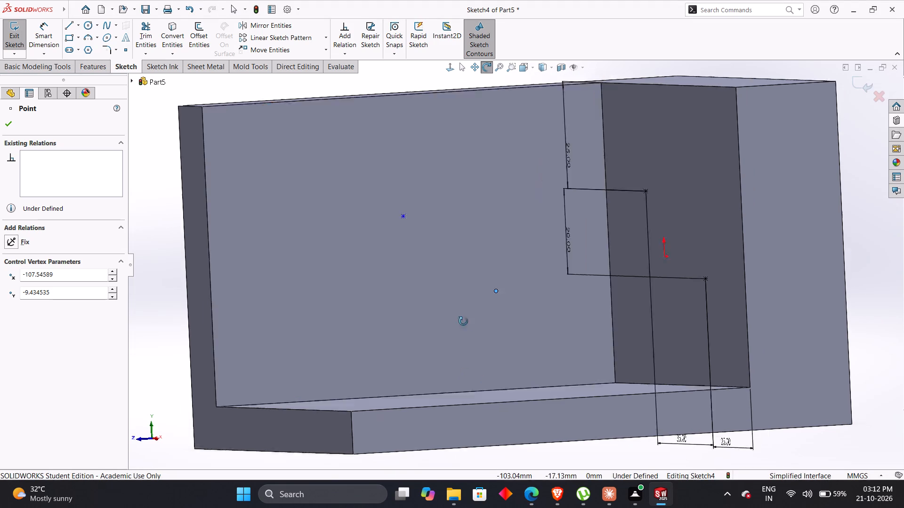
middle_click_drag(463, 321, 549, 301)
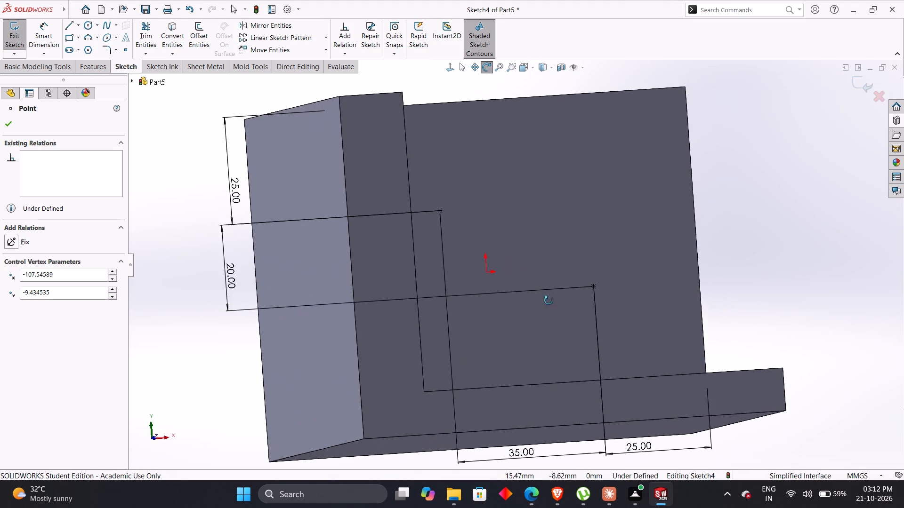
middle_click_drag(549, 301, 489, 313)
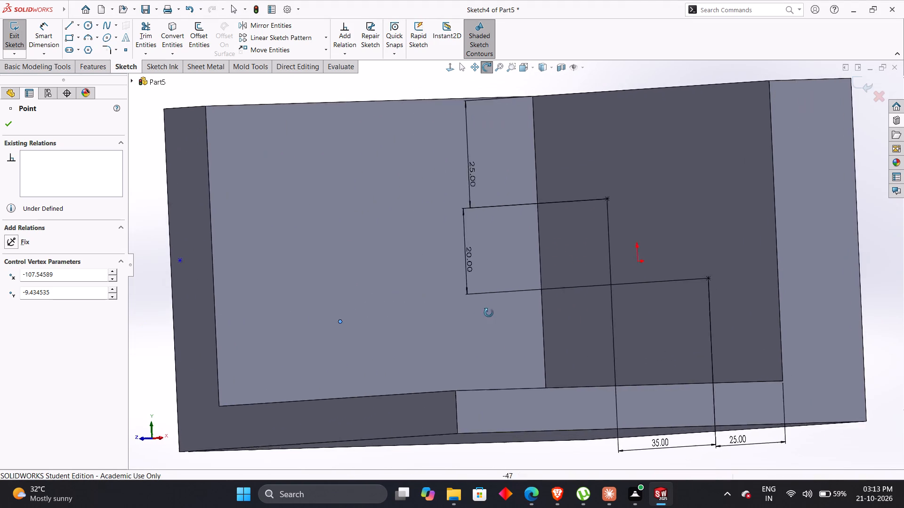
middle_click_drag(489, 313, 446, 314)
key("alt+Tab")
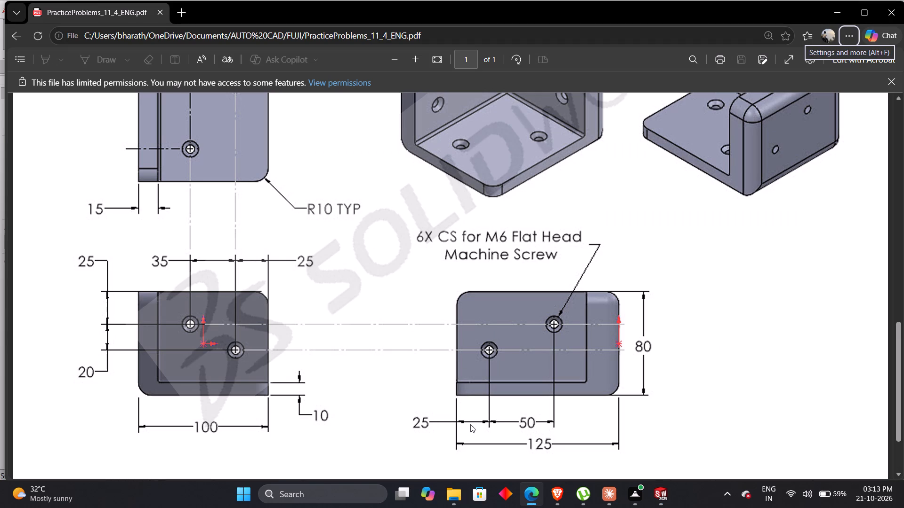
key("alt+Tab")
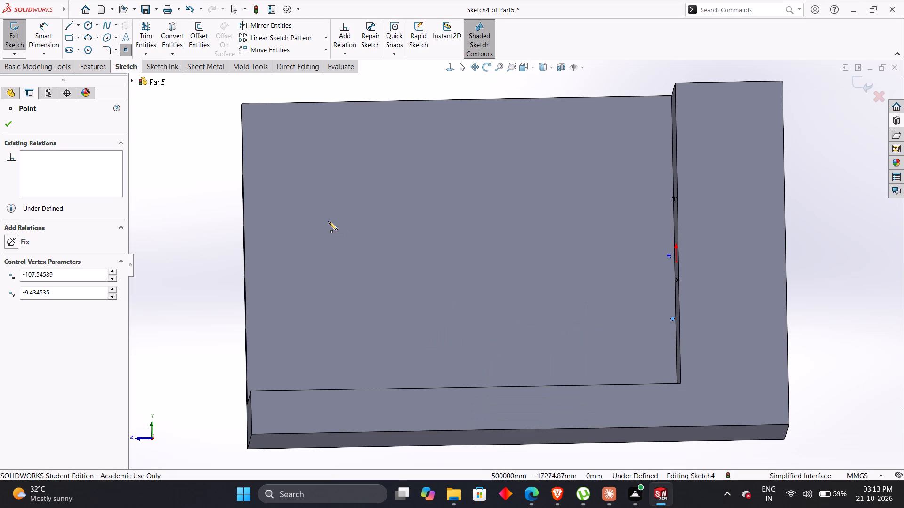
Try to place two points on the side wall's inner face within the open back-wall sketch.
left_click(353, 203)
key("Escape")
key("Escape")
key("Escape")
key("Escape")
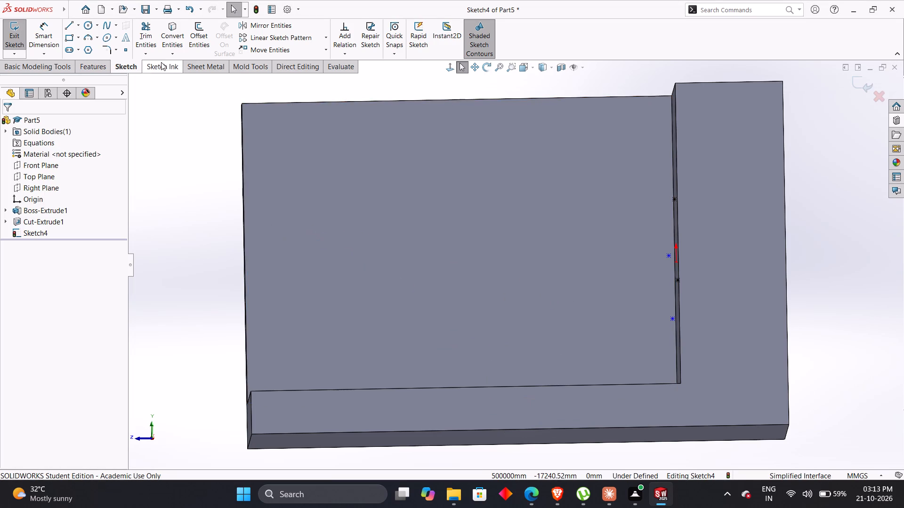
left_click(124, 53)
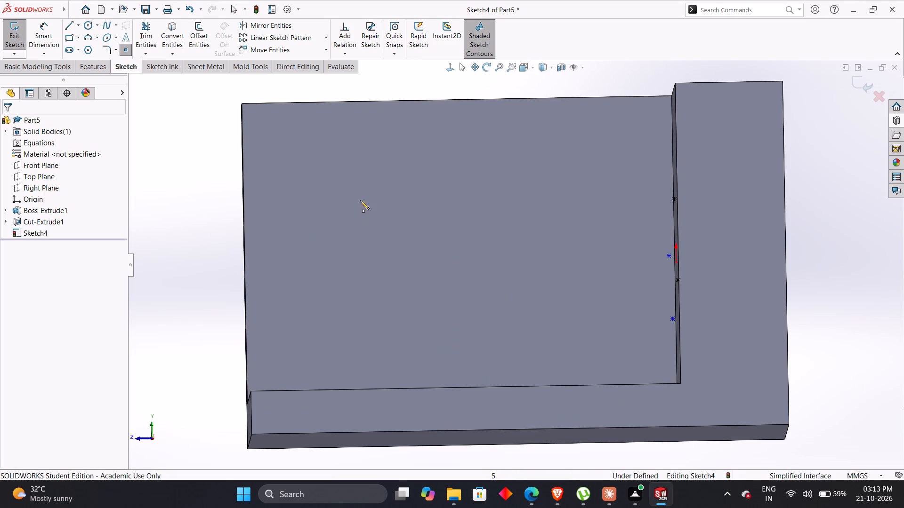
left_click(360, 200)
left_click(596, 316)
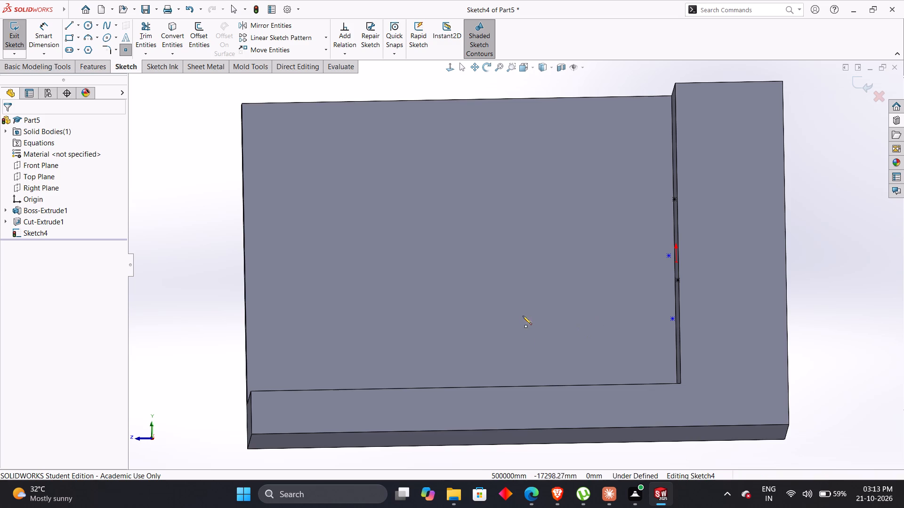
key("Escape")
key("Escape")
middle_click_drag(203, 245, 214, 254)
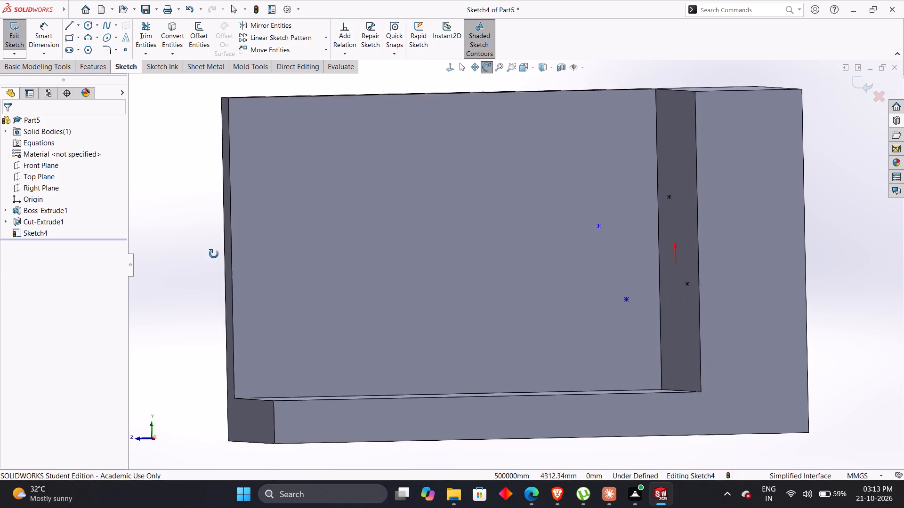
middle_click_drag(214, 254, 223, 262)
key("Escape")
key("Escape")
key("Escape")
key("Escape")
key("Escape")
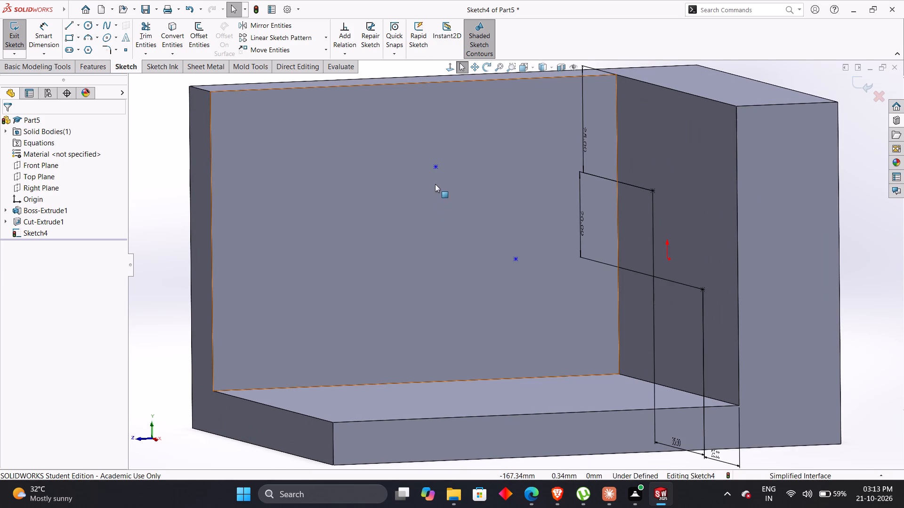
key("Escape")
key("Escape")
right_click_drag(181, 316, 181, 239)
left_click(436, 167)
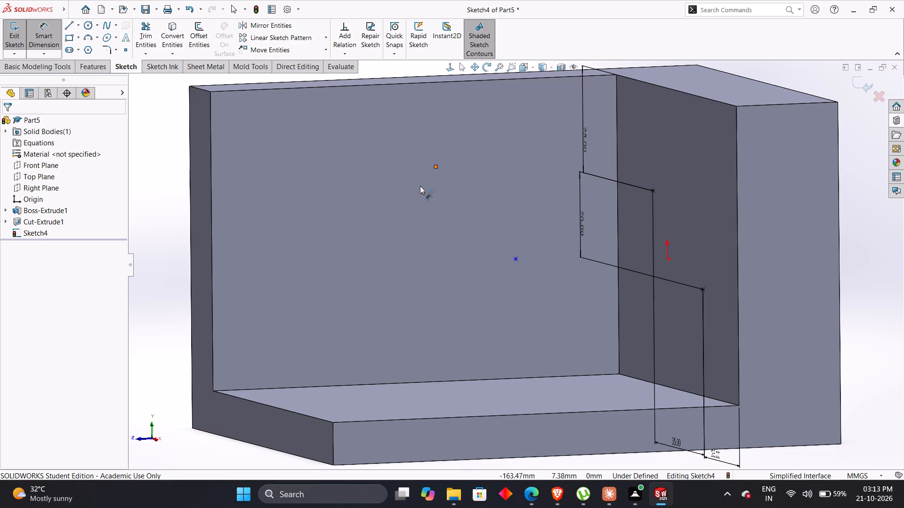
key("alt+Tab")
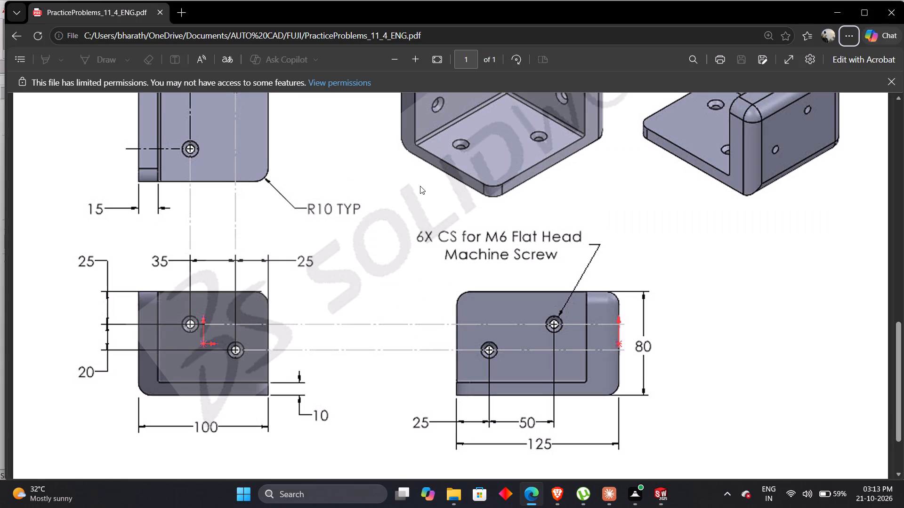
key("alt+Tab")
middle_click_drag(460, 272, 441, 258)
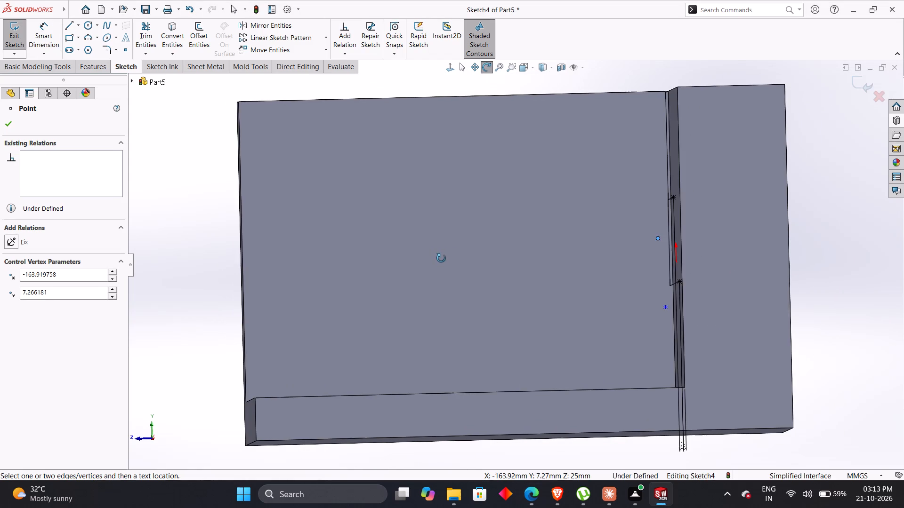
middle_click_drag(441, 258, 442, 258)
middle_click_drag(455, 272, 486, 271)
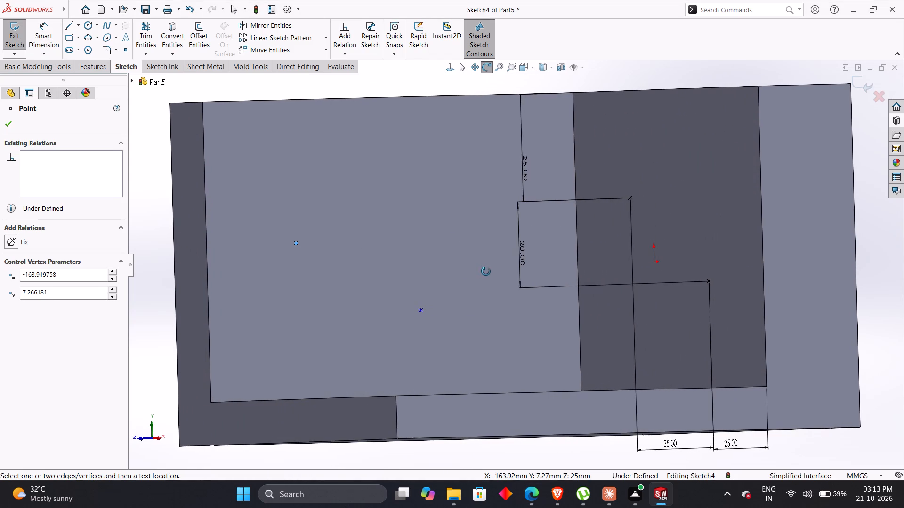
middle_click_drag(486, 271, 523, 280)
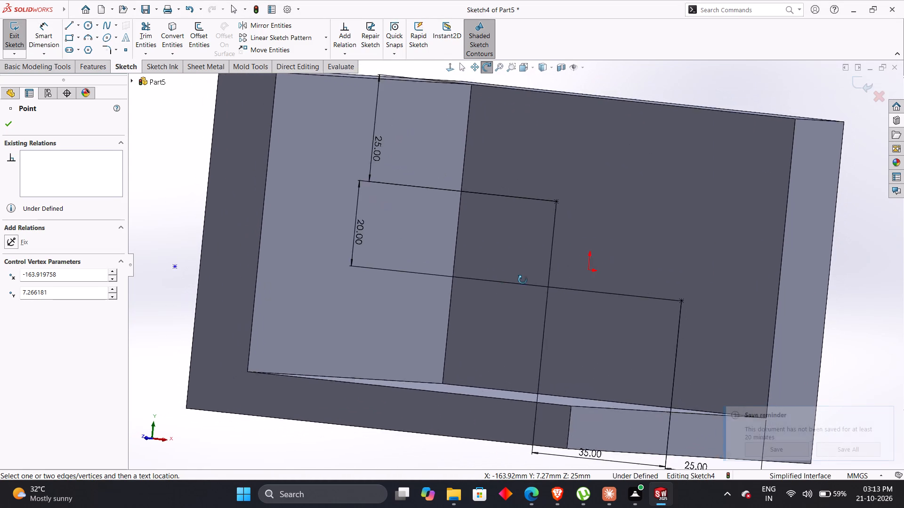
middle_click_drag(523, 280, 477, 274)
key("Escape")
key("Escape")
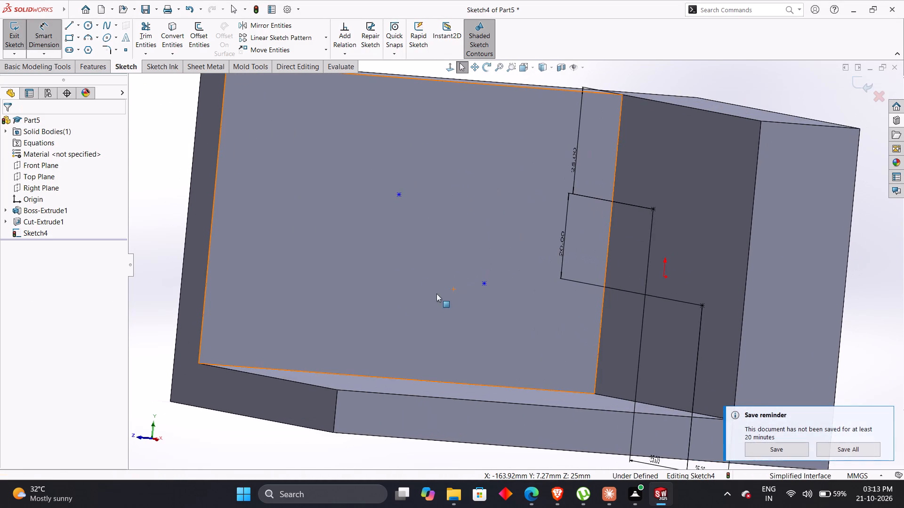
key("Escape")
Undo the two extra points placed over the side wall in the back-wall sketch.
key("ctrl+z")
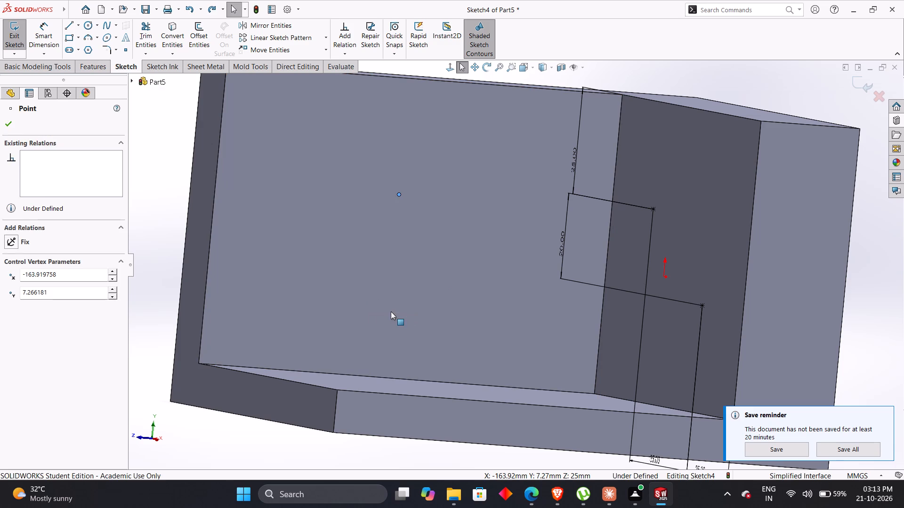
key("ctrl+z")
Check the hole layout in the PDF drawing and exit the back wall's point sketch.
middle_click_drag(388, 286, 440, 287)
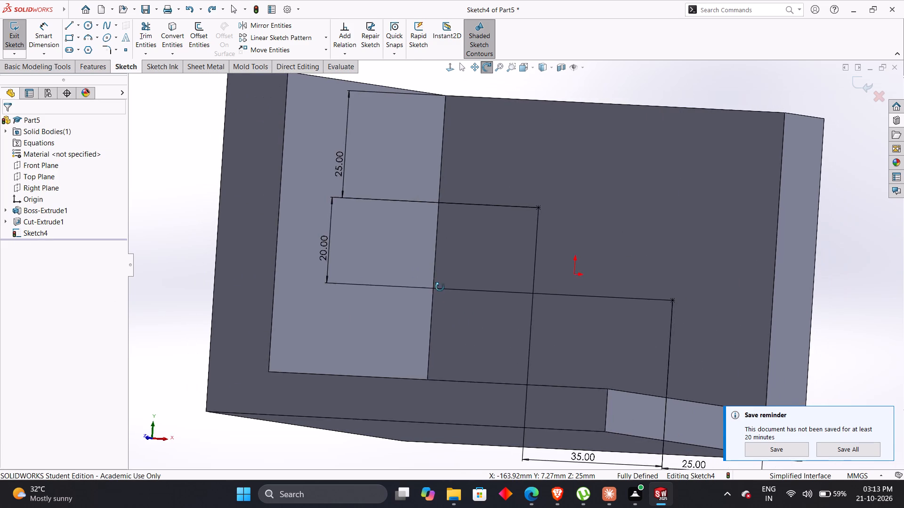
middle_click_drag(440, 287, 438, 299)
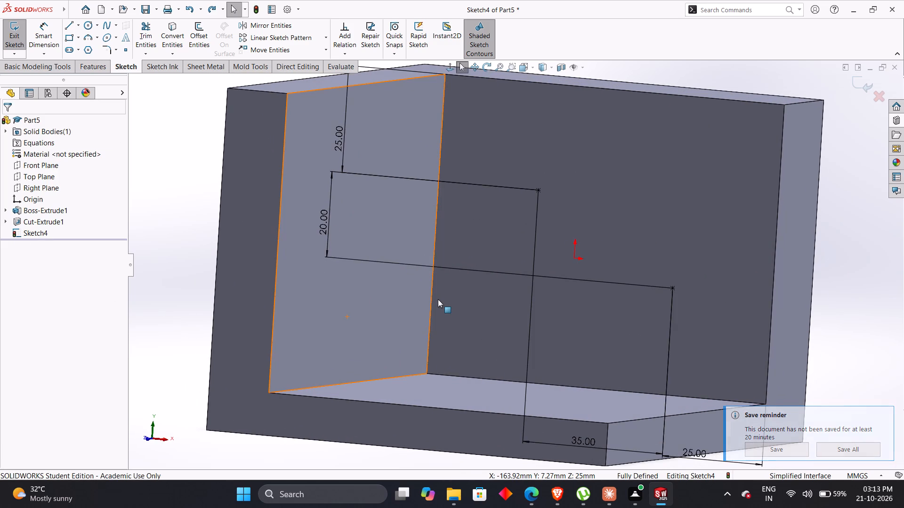
key("alt+Tab")
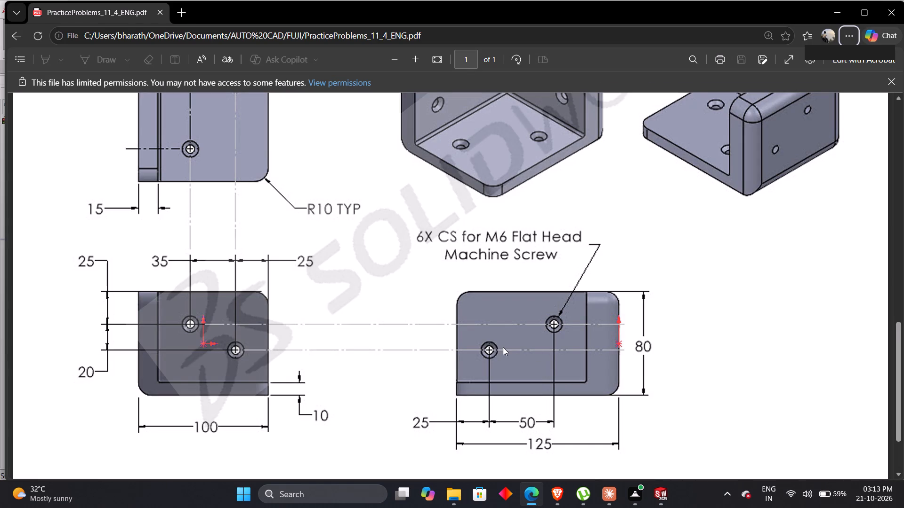
key("alt+Tab")
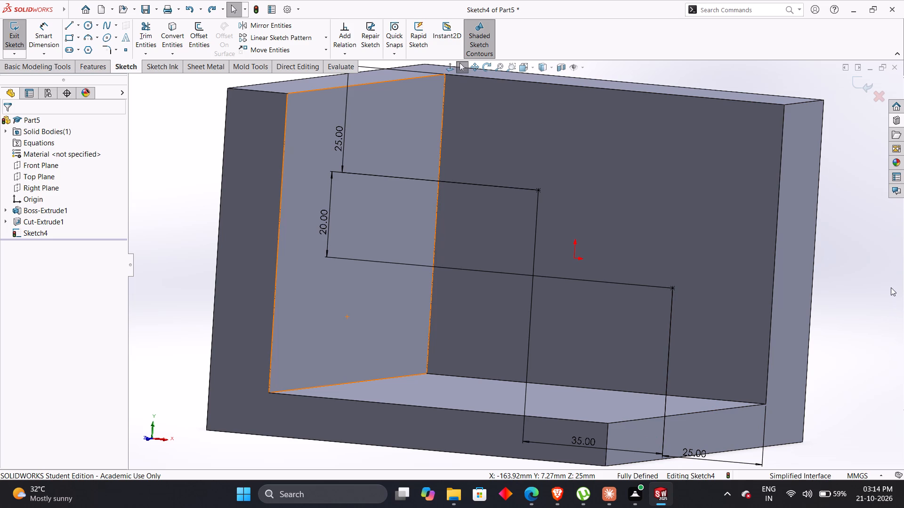
key("Escape")
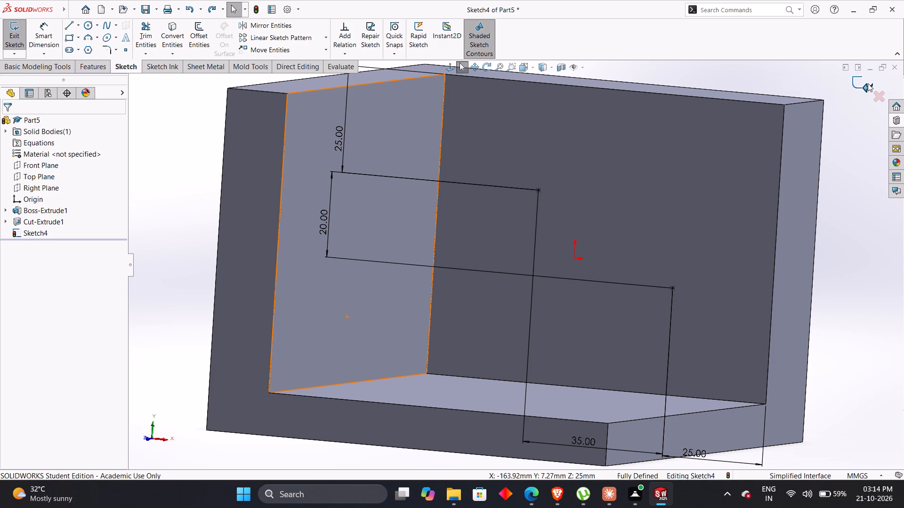
left_click(868, 83)
left_click(179, 230)
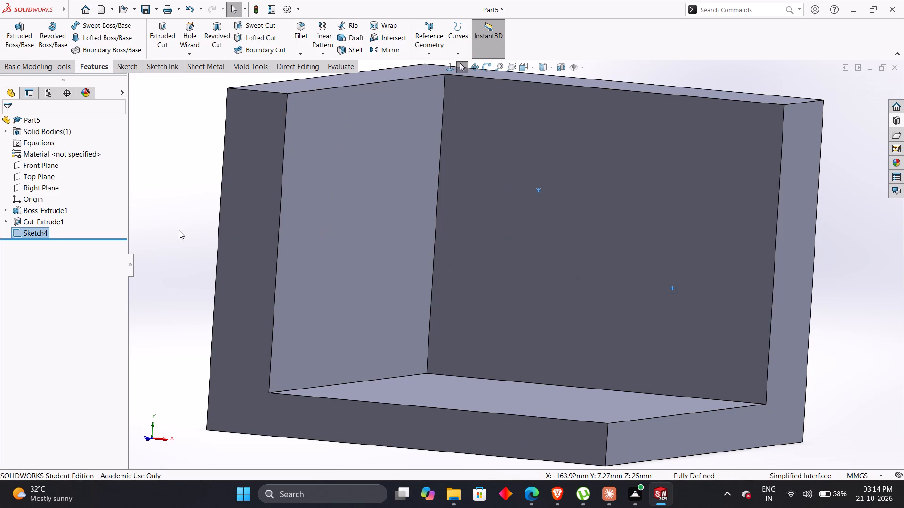
Open a new sketch on the side wall's inner face and place two points at about (-95, 18) and (-55, -2) mm.
middle_click_drag(344, 258, 308, 248)
right_click(321, 241)
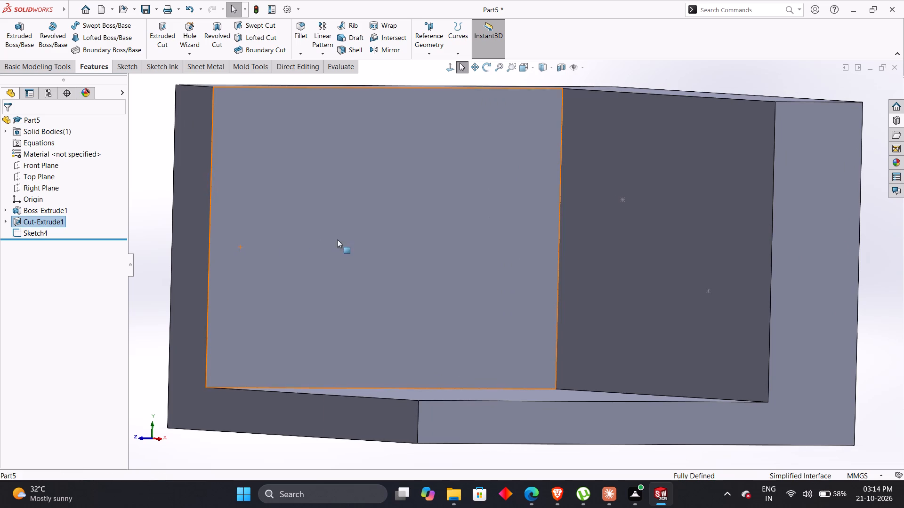
left_click(346, 227)
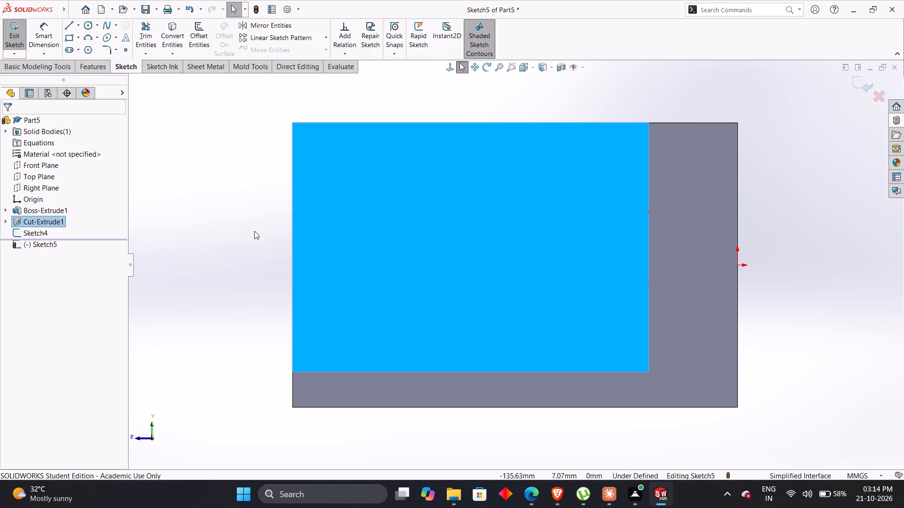
left_click(126, 50)
left_click(398, 203)
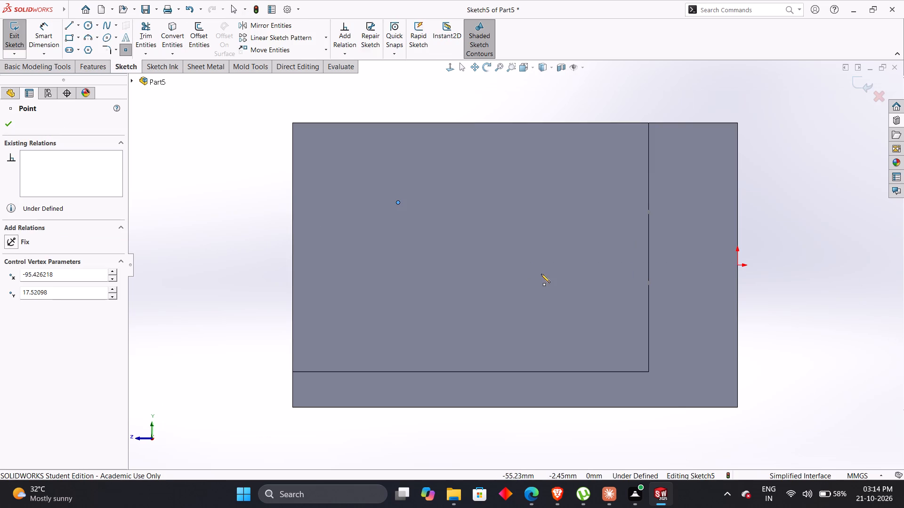
left_click(541, 274)
key("alt+Tab")
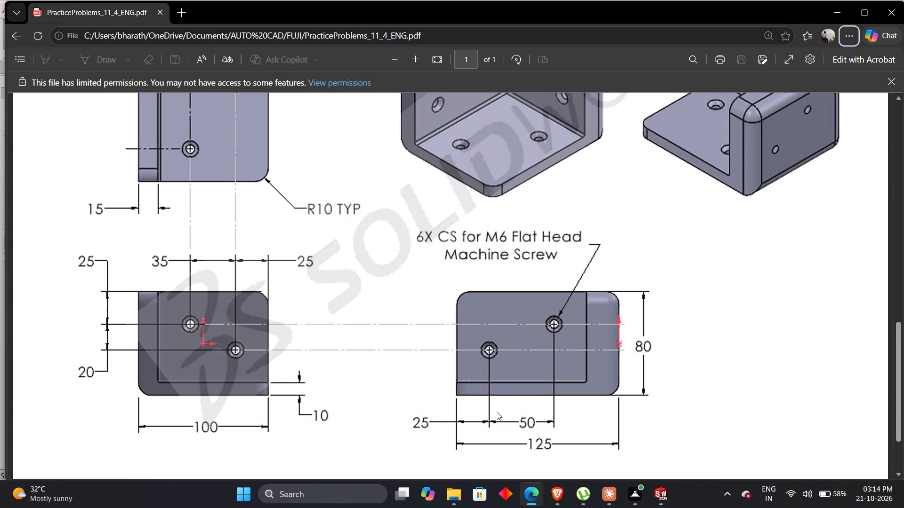
key("alt+Tab")
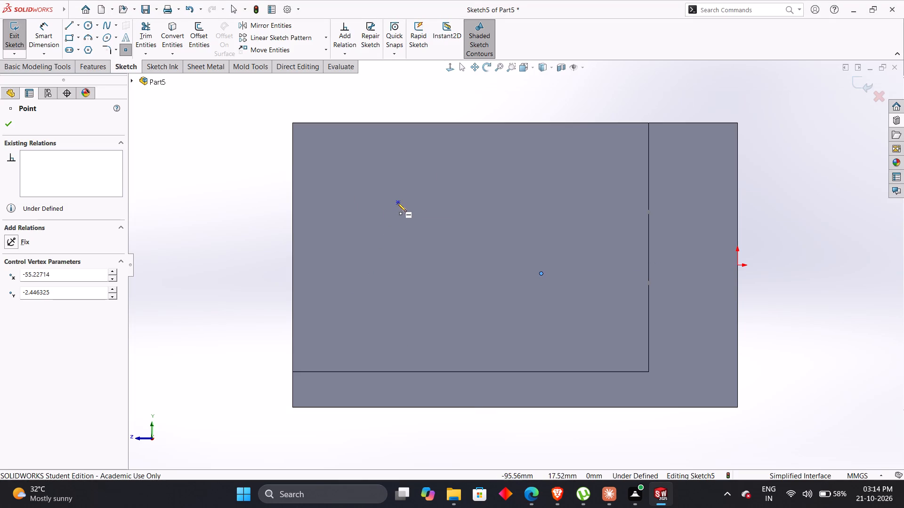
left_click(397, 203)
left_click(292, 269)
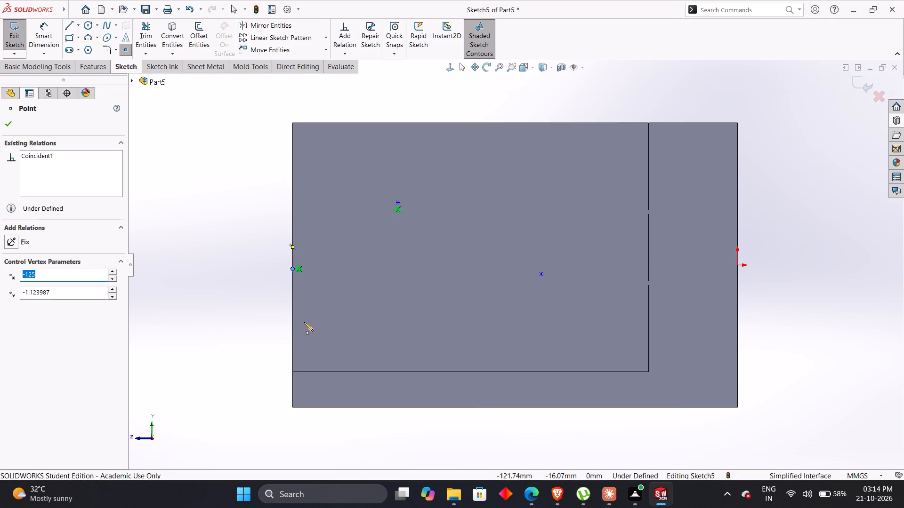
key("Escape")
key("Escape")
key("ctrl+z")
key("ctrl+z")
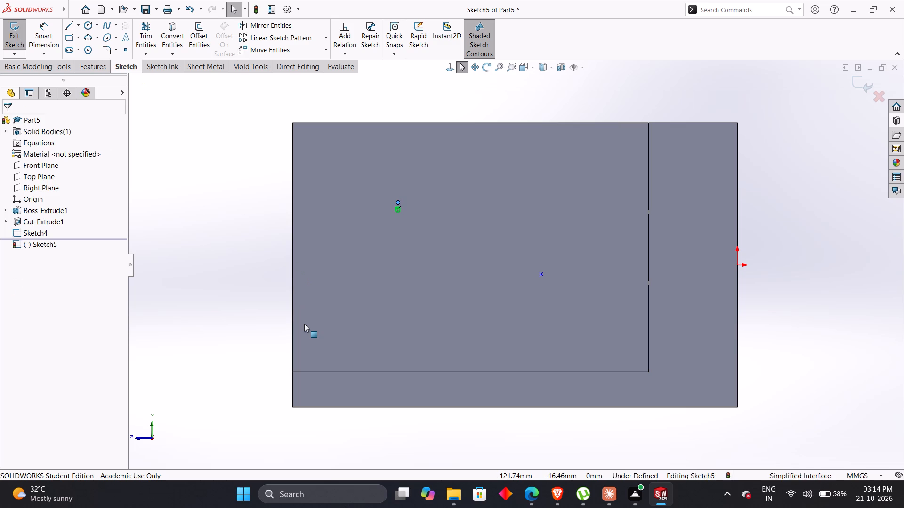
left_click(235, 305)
Dimension the upper point 25 mm horizontally from the side wall's free vertical edge, opposite the back wall.
right_click_drag(230, 317, 228, 157)
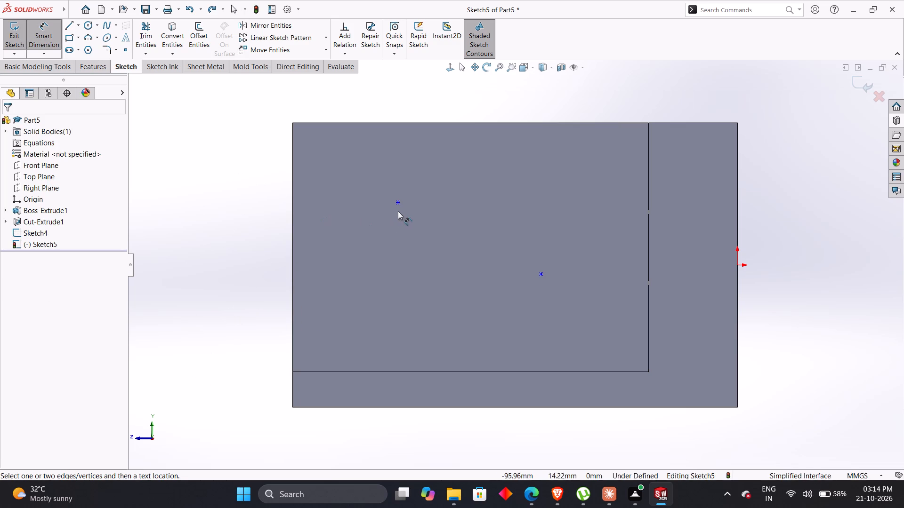
left_click(400, 203)
left_click(292, 244)
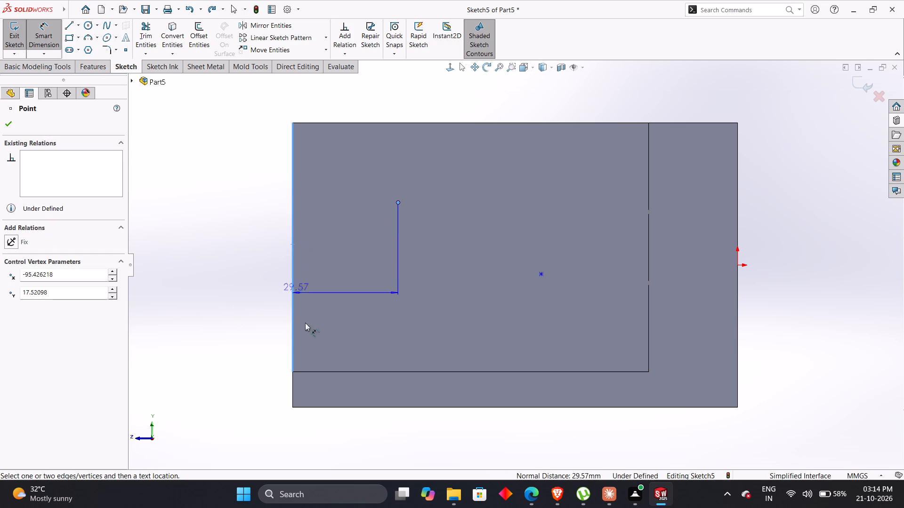
left_click(350, 435)
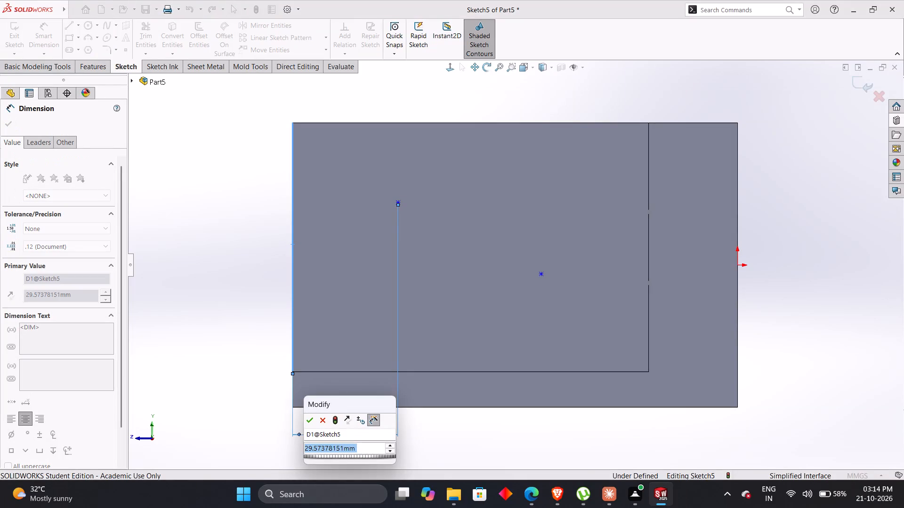
type("25")
key("Return")
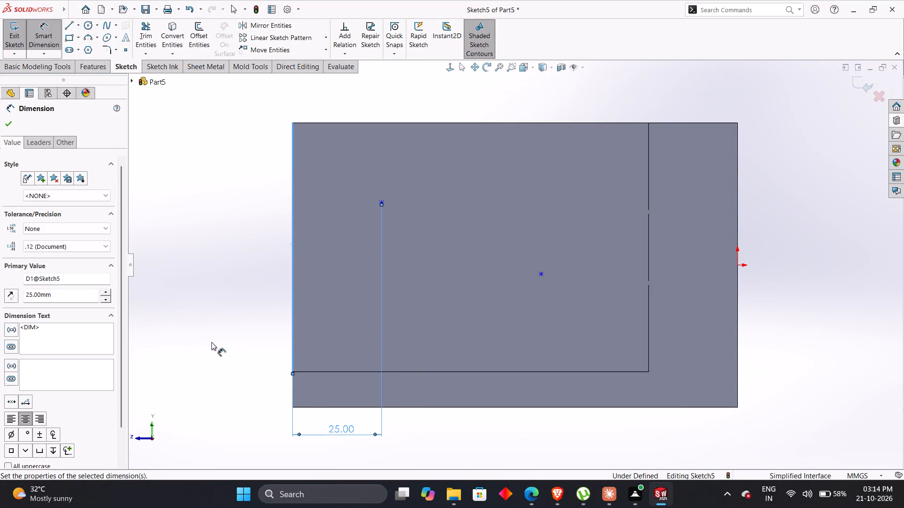
left_click(210, 341)
Check the hole spacing in the PDF drawing and dimension the two side-wall points 50 mm apart horizontally.
key("alt+Tab")
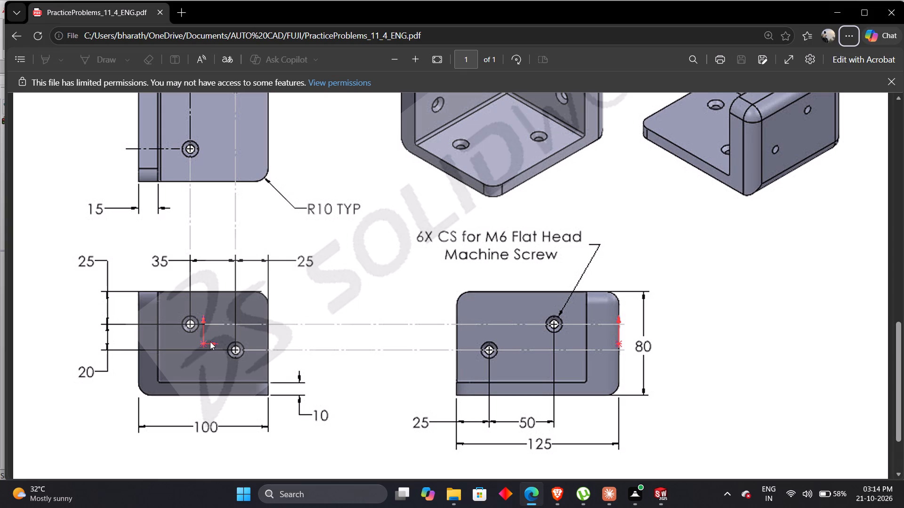
key("alt+Tab")
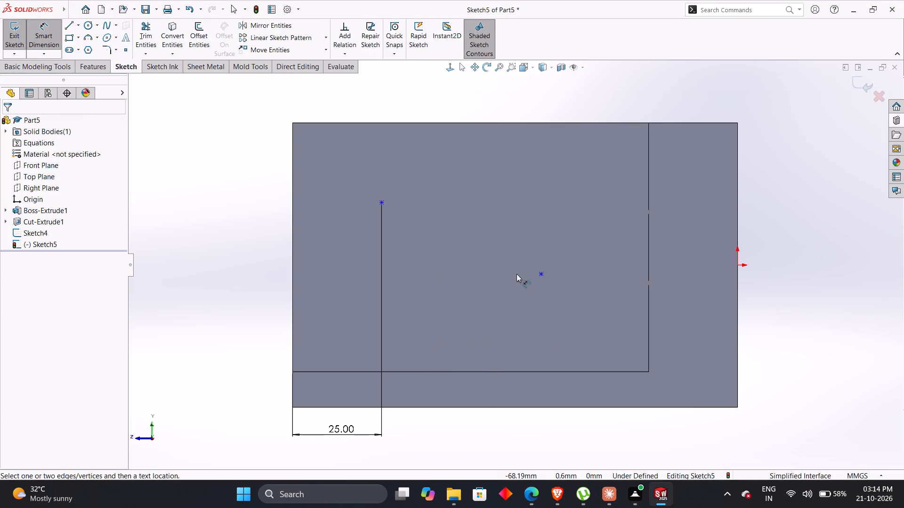
left_click(383, 202)
left_click(541, 273)
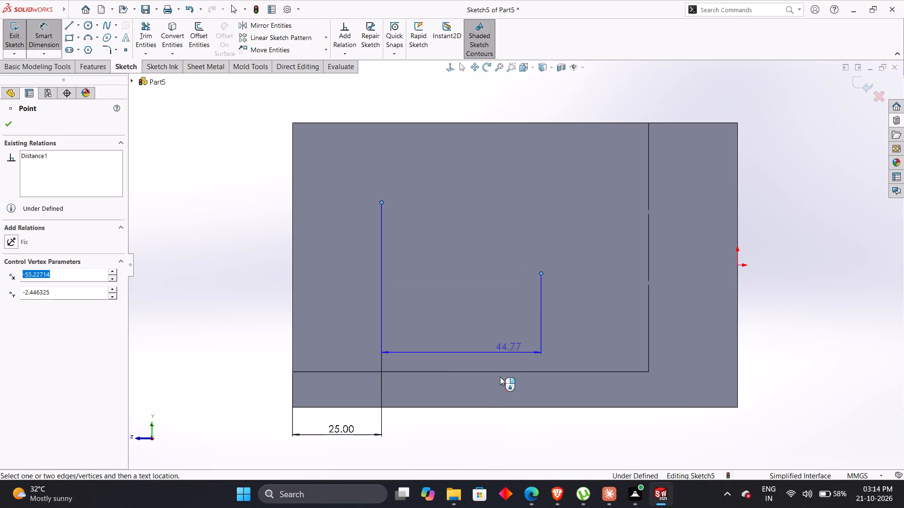
left_click(460, 441)
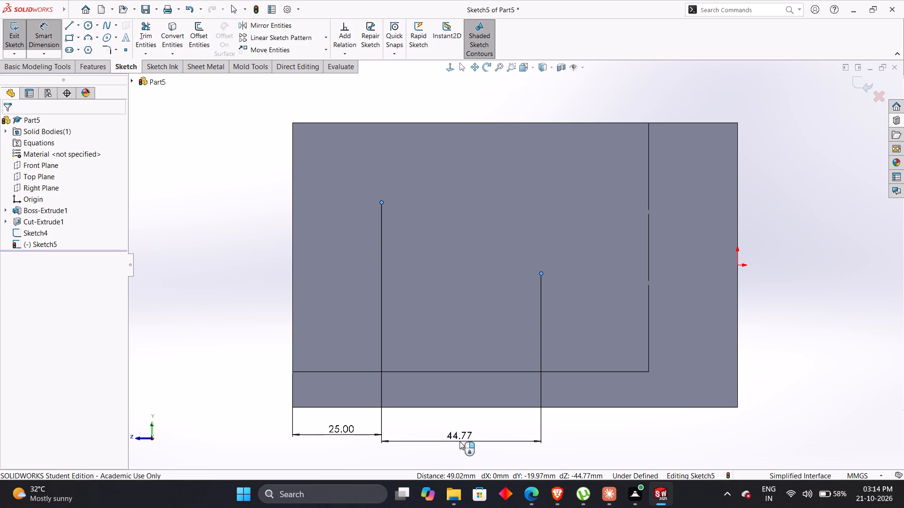
type("50")
key("Return")
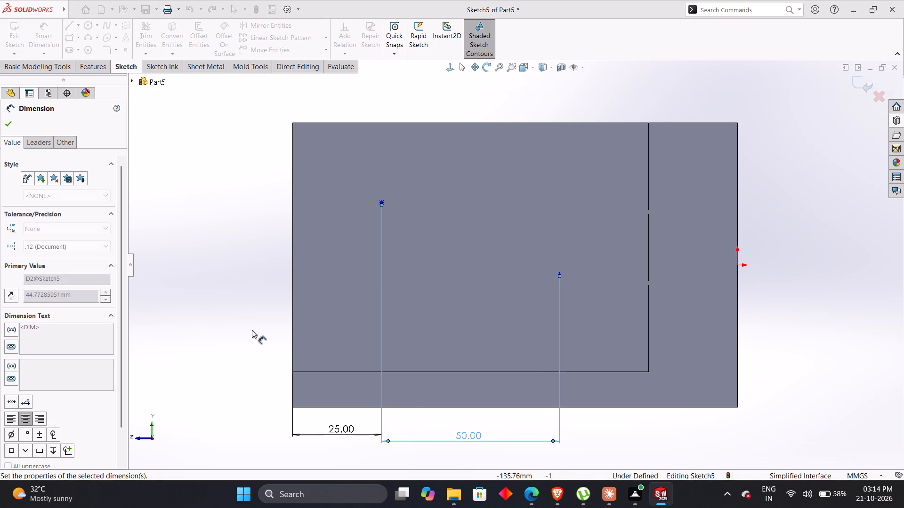
left_click(247, 328)
key("Escape")
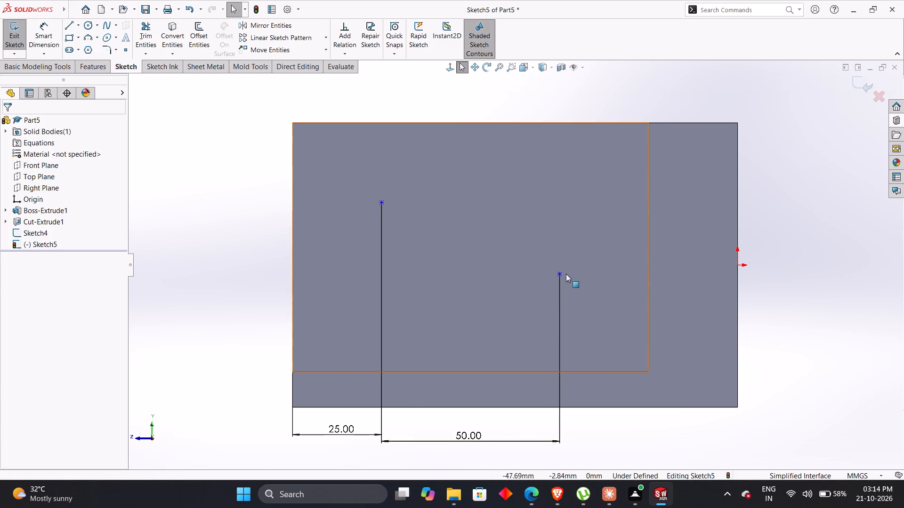
Move the point nearer the back wall upward, check the PDF drawing, and dimension it 25 mm below the side wall's top edge.
left_click_drag(561, 271, 577, 182)
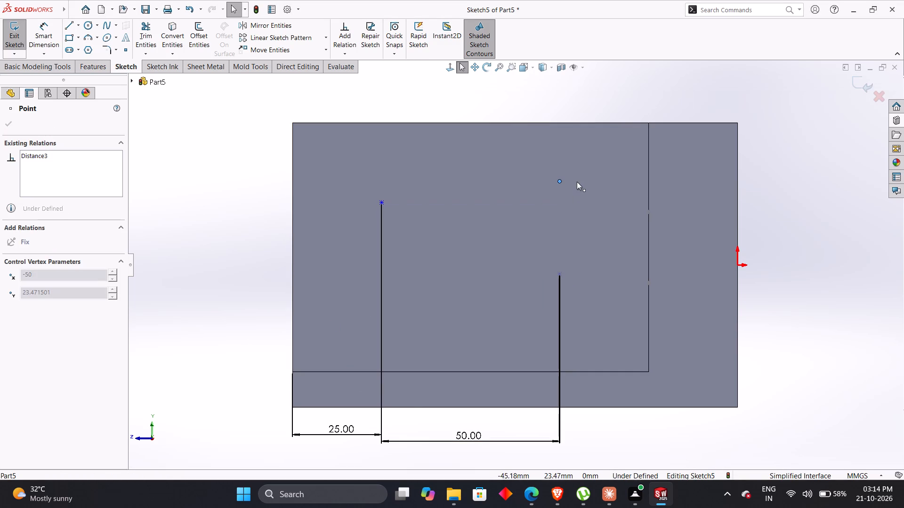
left_click_drag(577, 182, 581, 162)
left_click(232, 260)
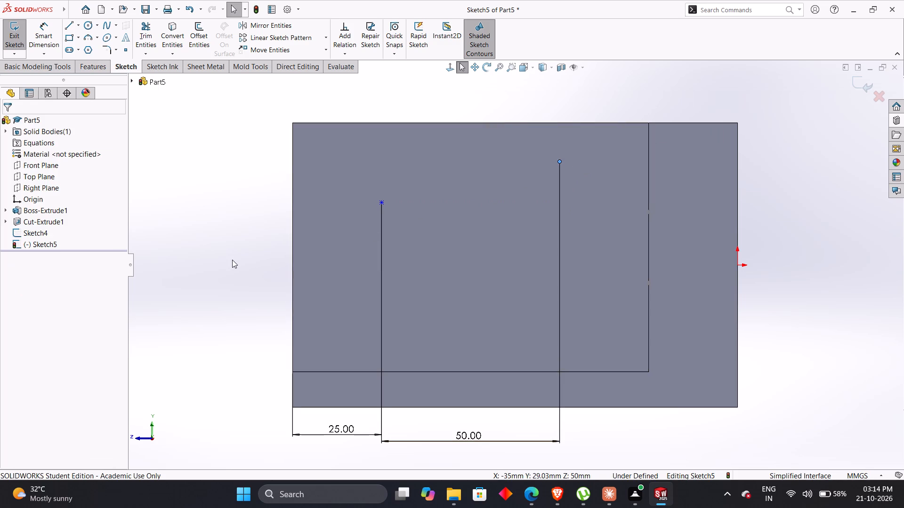
key("alt+Tab")
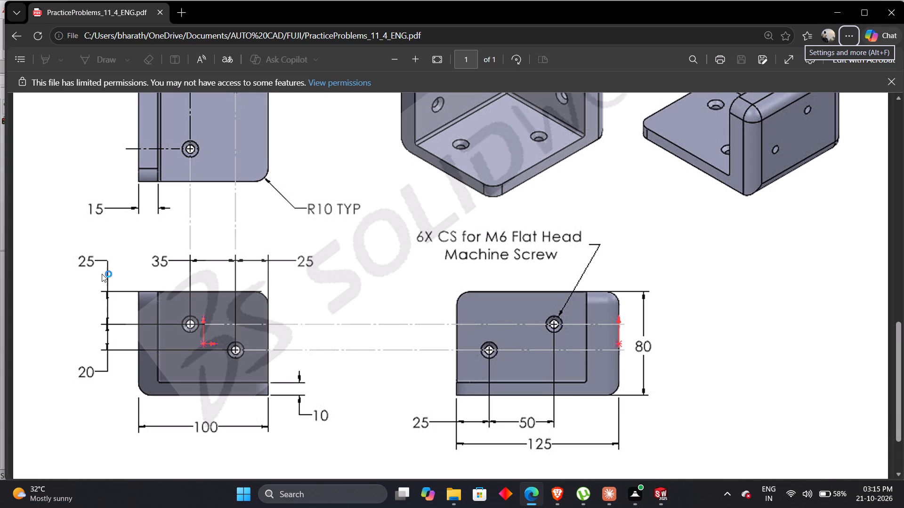
key("alt+Tab")
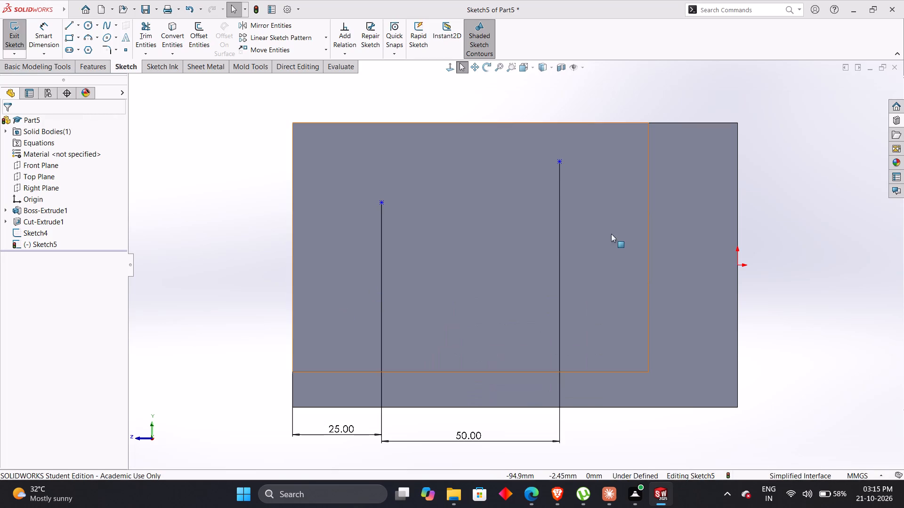
right_click_drag(189, 338, 193, 245)
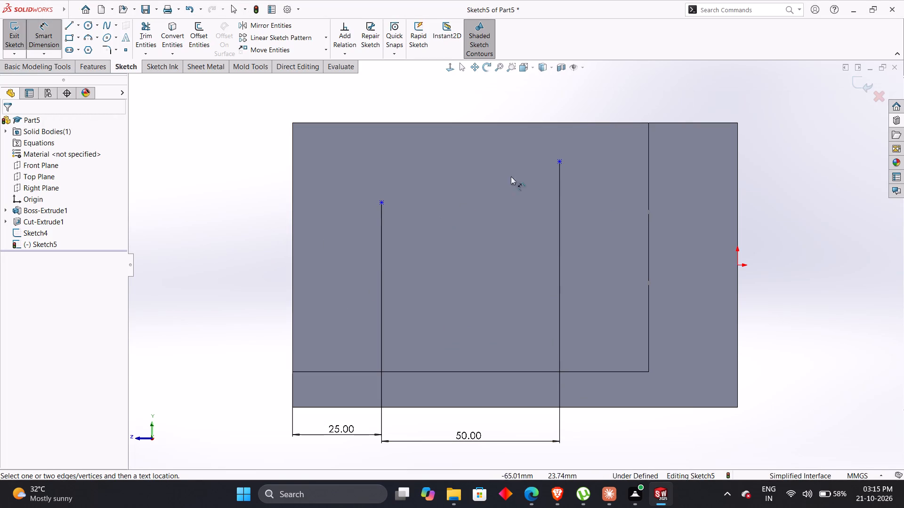
left_click(569, 121)
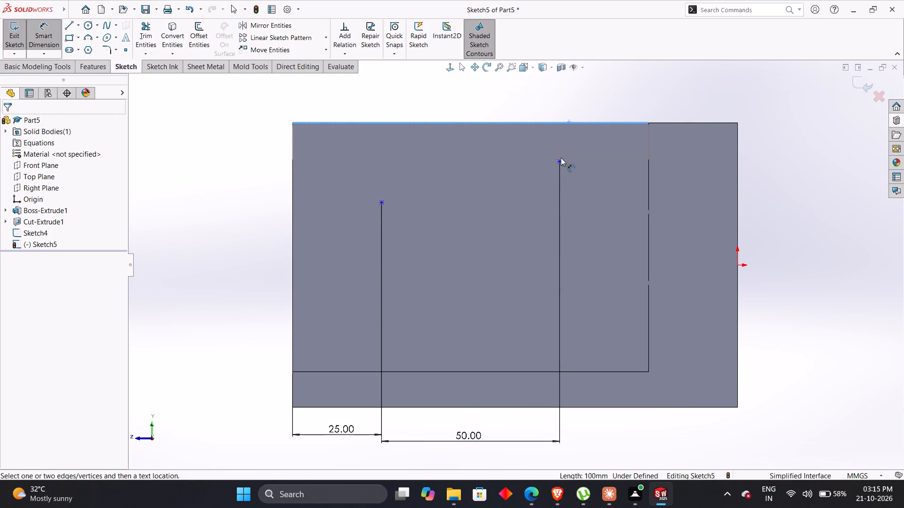
left_click(559, 161)
left_click(778, 154)
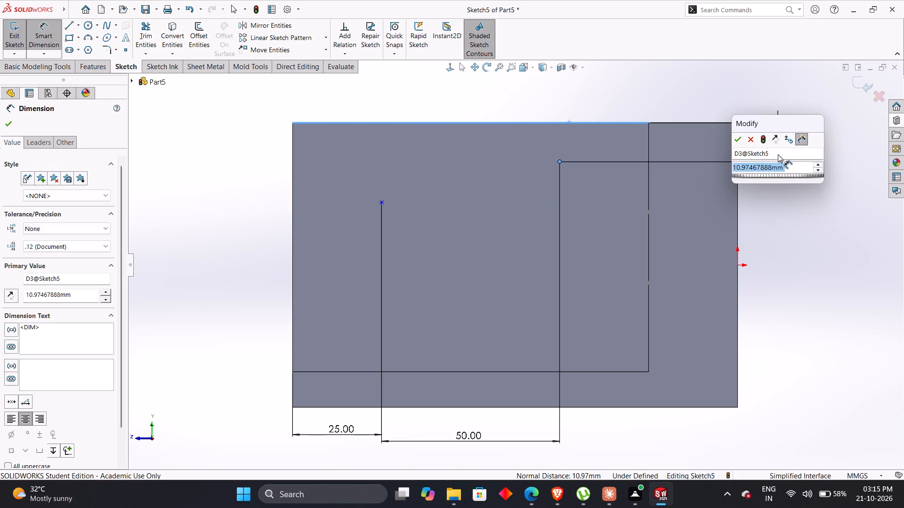
type("25")
key("Return")
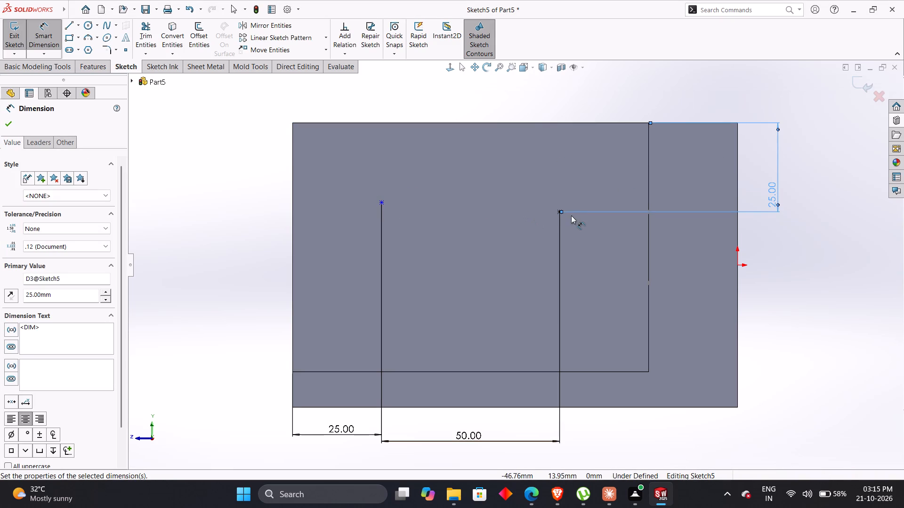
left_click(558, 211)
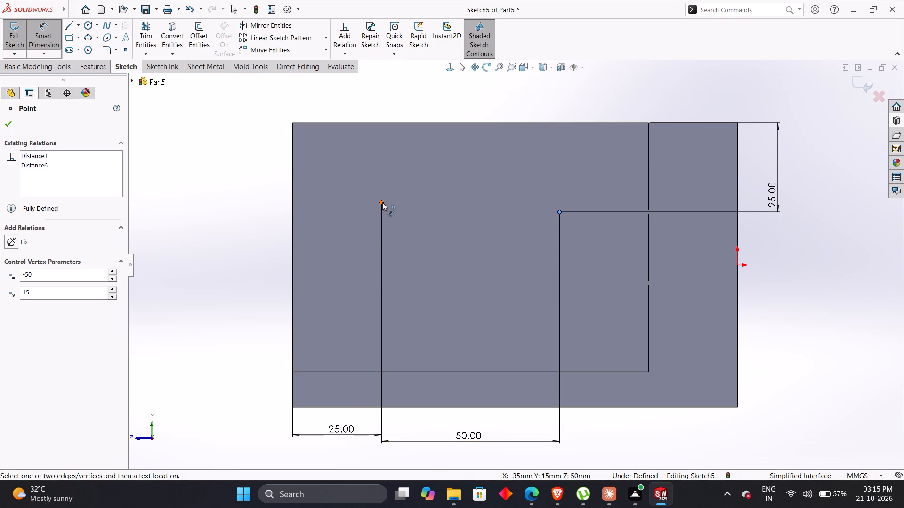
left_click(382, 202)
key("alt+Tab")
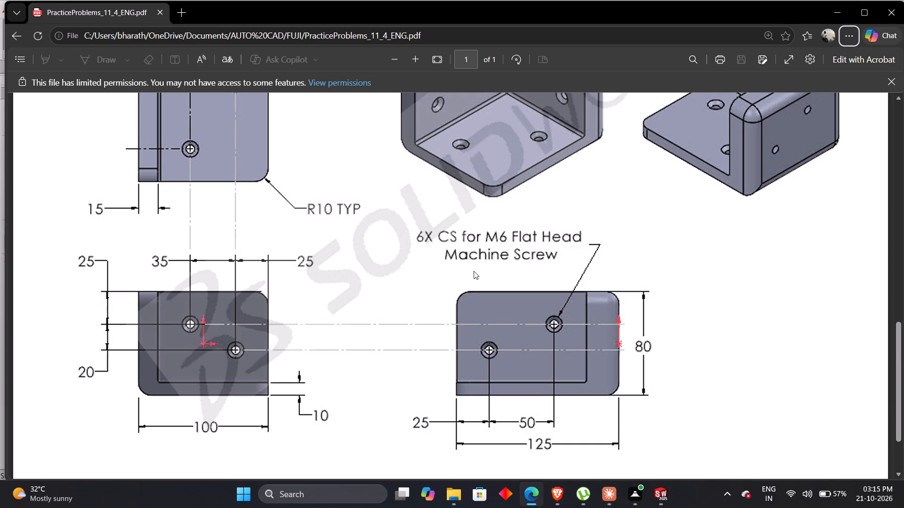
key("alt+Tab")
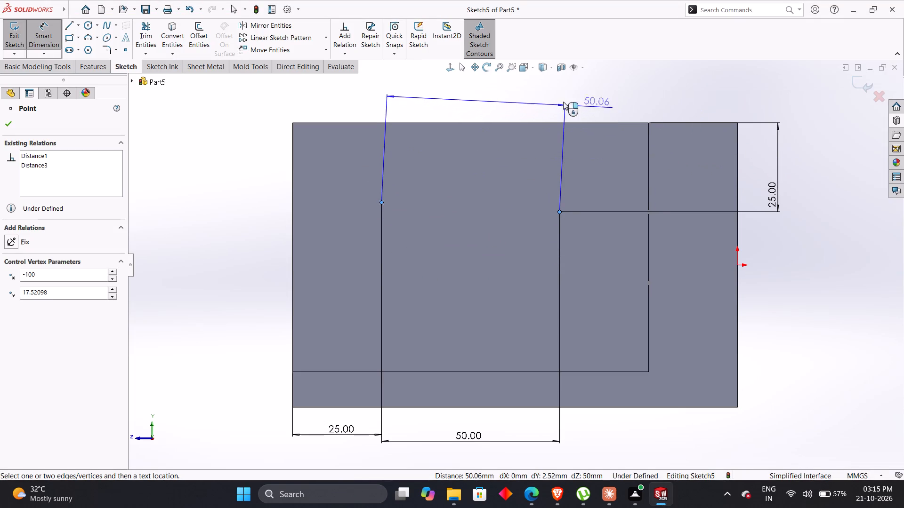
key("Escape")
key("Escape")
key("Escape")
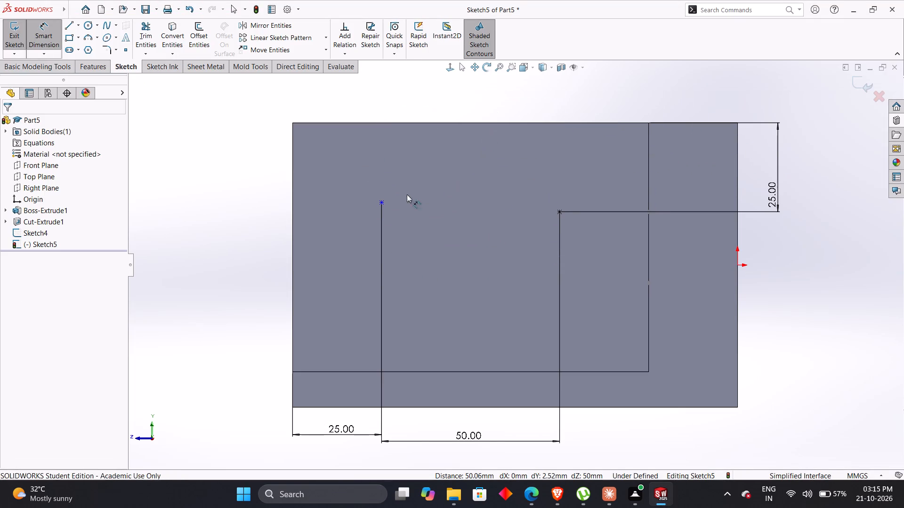
Lower the point nearer the free edge and dimension it 20 mm vertically below the other side-wall point.
left_click_drag(381, 202, 384, 259)
key("Escape")
right_click_drag(230, 317, 216, 130)
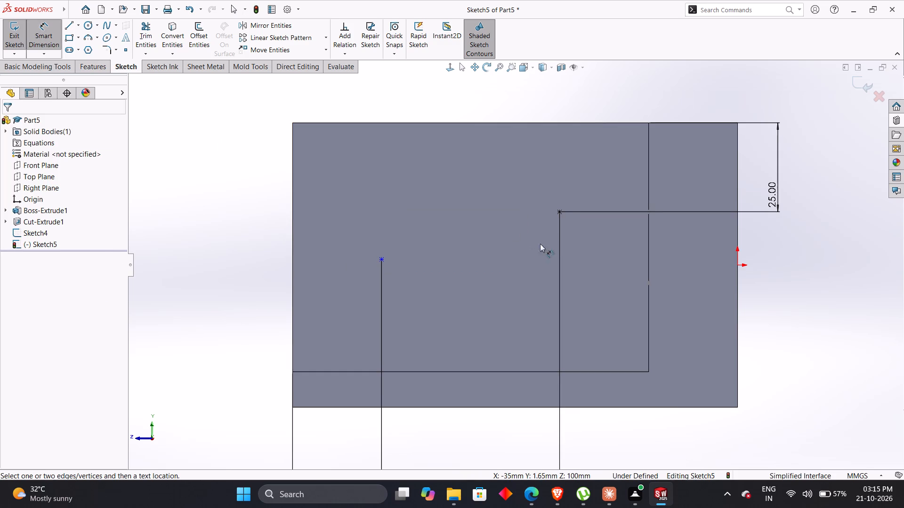
left_click(558, 210)
left_click(379, 259)
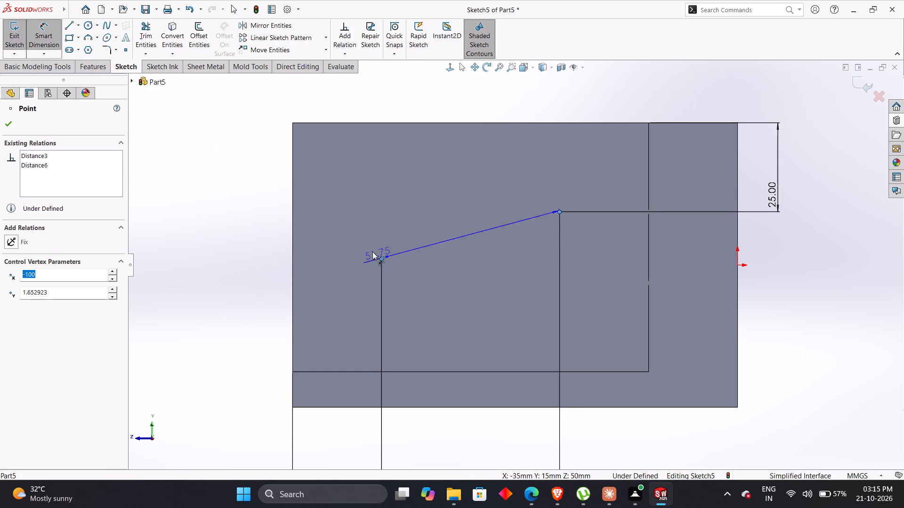
left_click(253, 226)
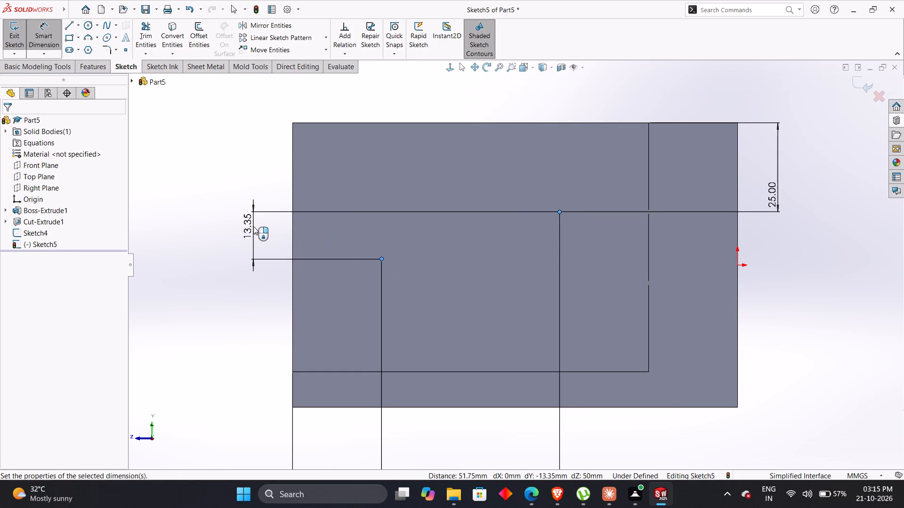
type("20")
key("Return")
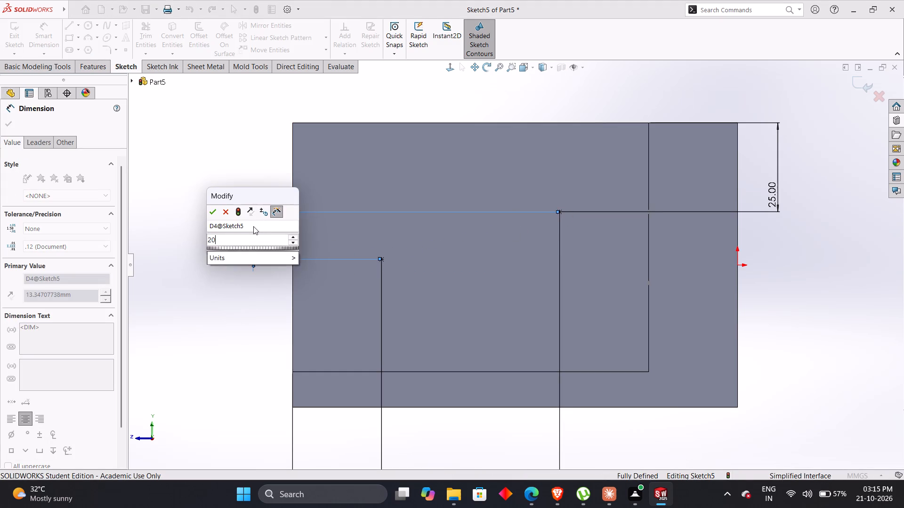
left_click(219, 238)
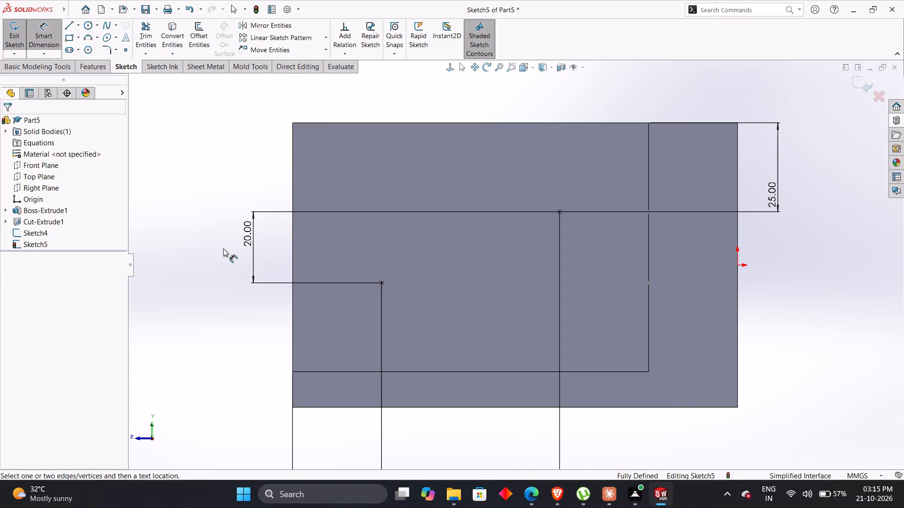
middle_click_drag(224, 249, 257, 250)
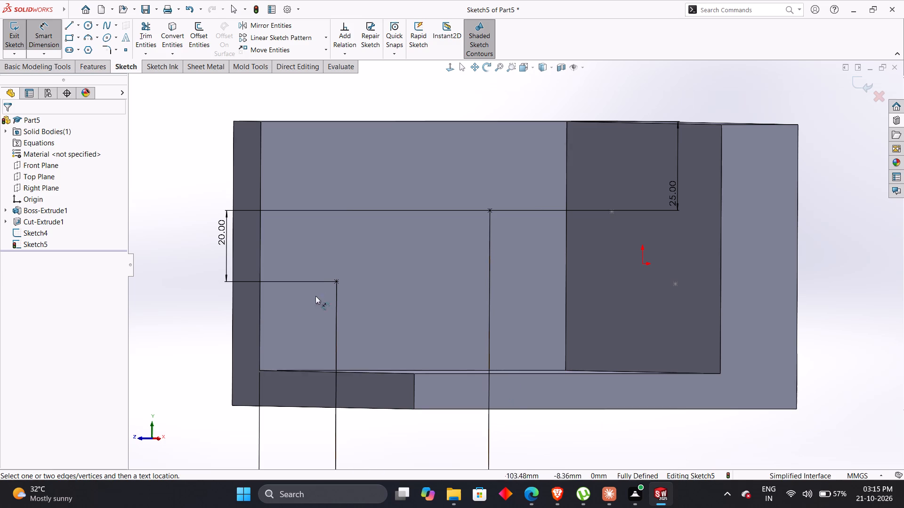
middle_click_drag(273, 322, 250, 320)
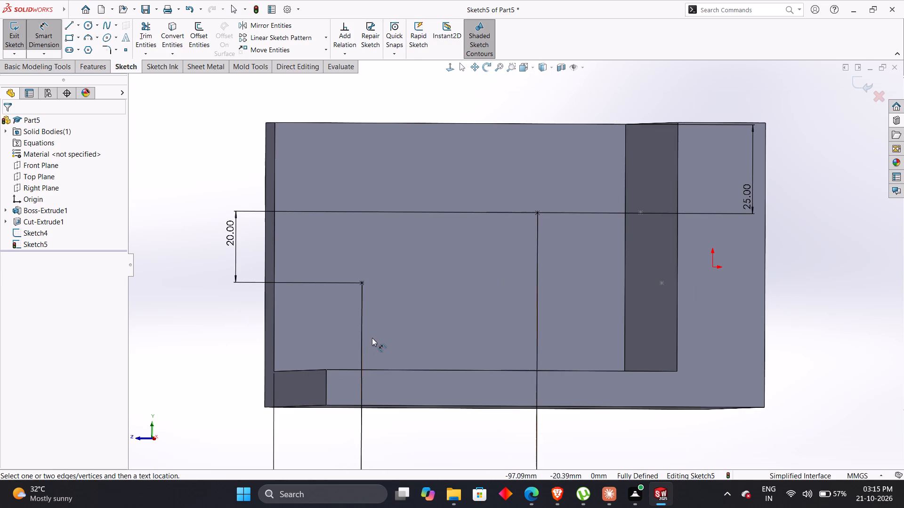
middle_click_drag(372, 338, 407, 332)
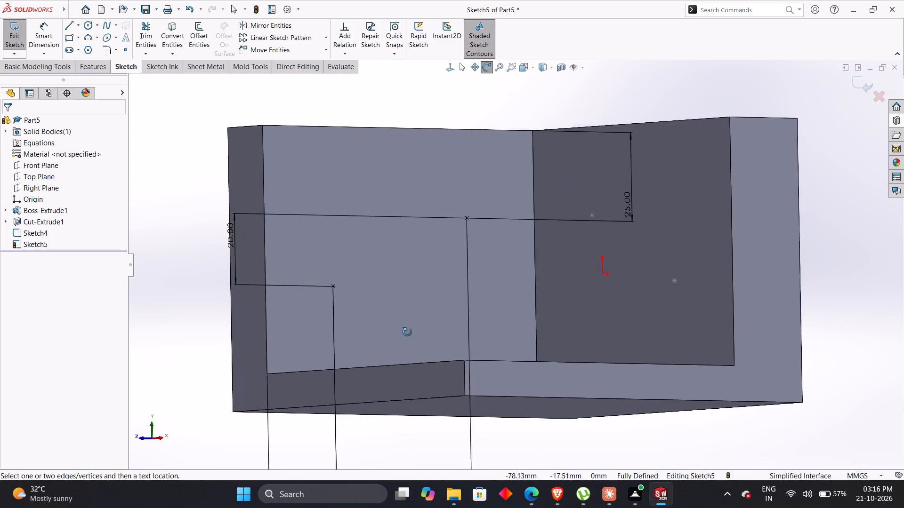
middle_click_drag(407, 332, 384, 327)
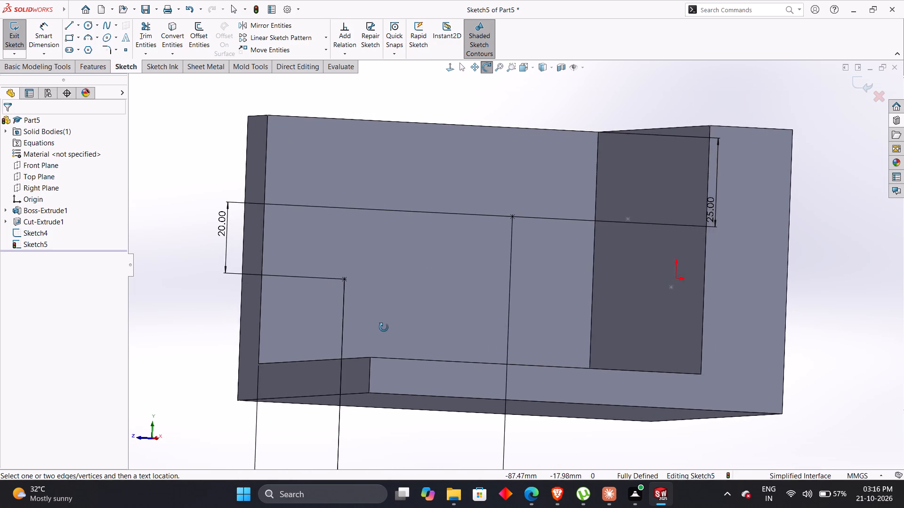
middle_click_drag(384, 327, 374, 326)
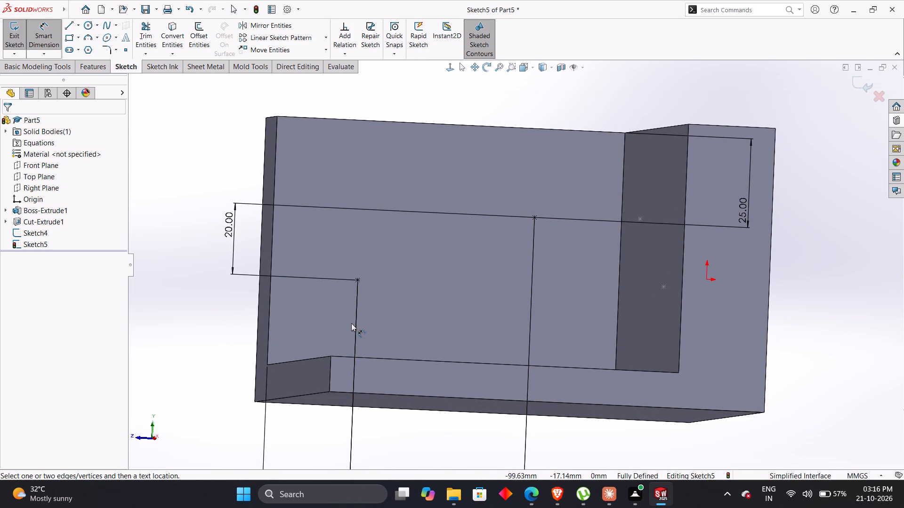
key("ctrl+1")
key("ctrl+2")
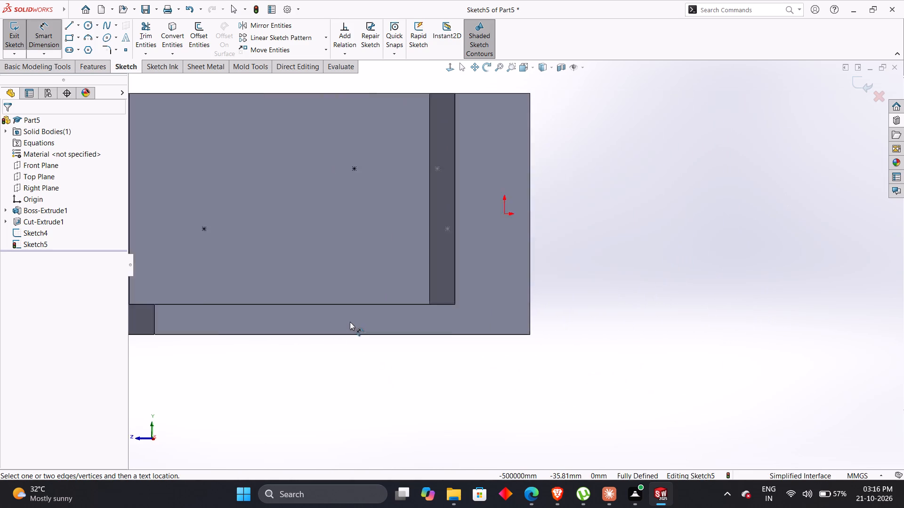
Examine the bracket and the hole points on its two upright walls from the standard views and at an angle.
key("ctrl+3")
key("ctrl+4")
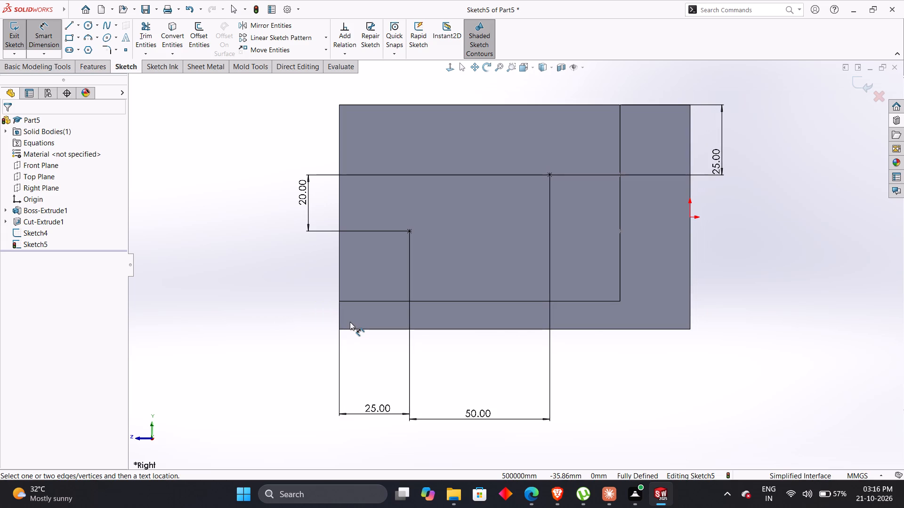
key("ctrl+5")
key("ctrl+6")
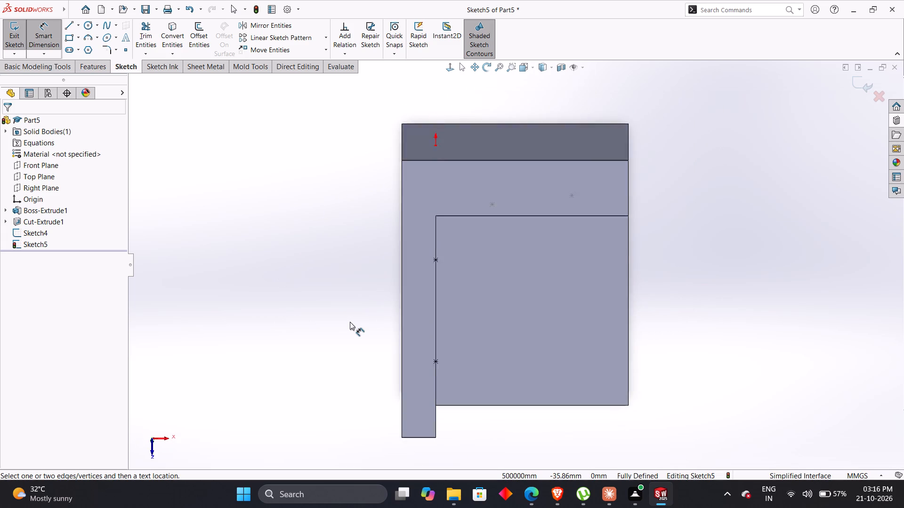
key("ctrl+7")
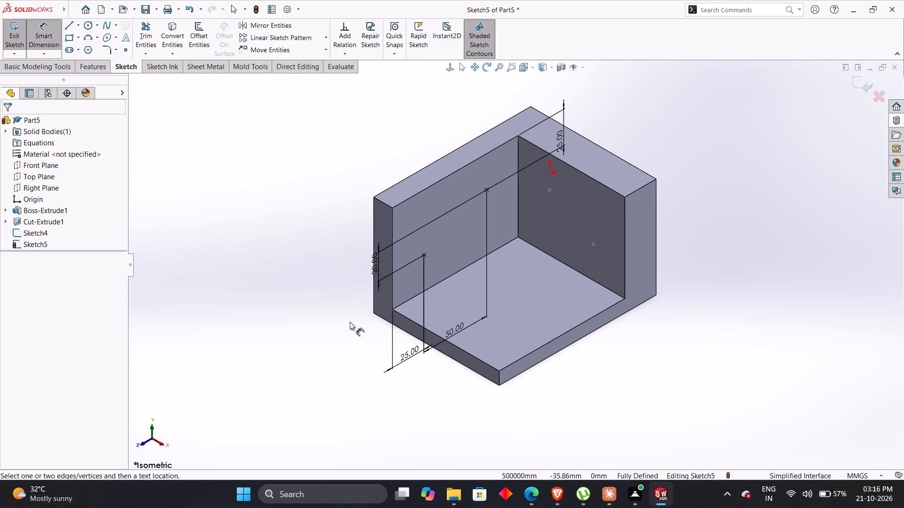
key("ctrl+1")
key("ctrl+2")
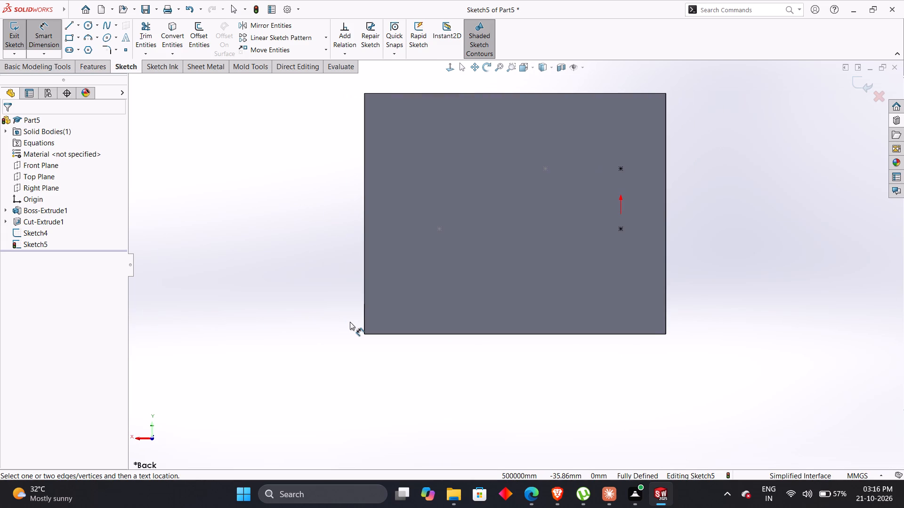
key("ctrl+3")
middle_click_drag(350, 323, 317, 327, "ctrl")
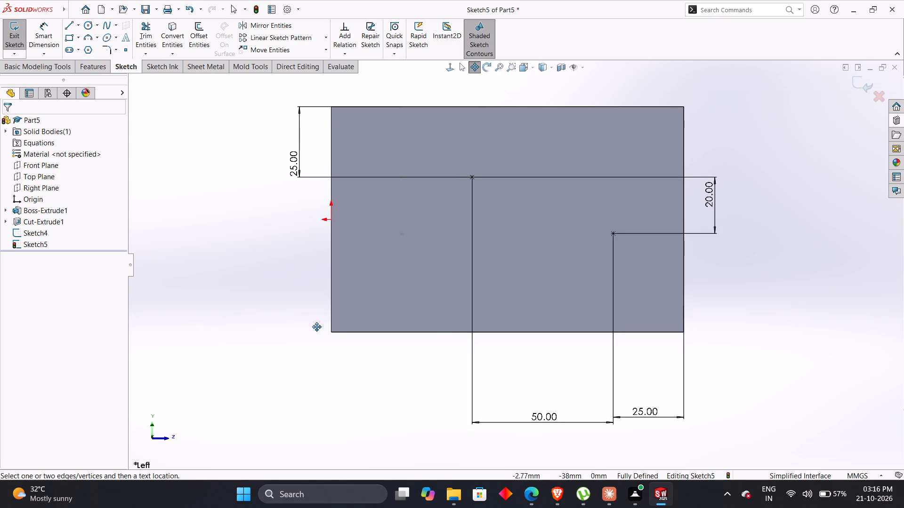
middle_click_drag(317, 327, 218, 333, "ctrl")
middle_click_drag(654, 288, 524, 318)
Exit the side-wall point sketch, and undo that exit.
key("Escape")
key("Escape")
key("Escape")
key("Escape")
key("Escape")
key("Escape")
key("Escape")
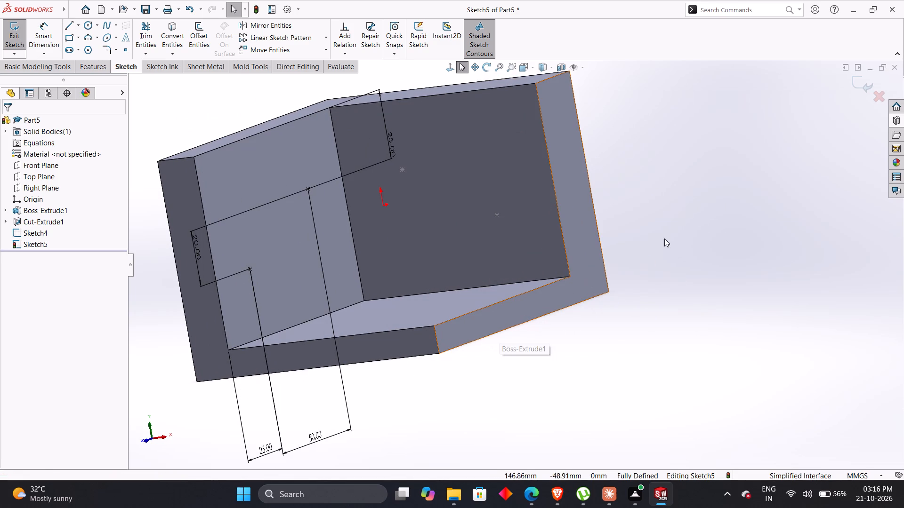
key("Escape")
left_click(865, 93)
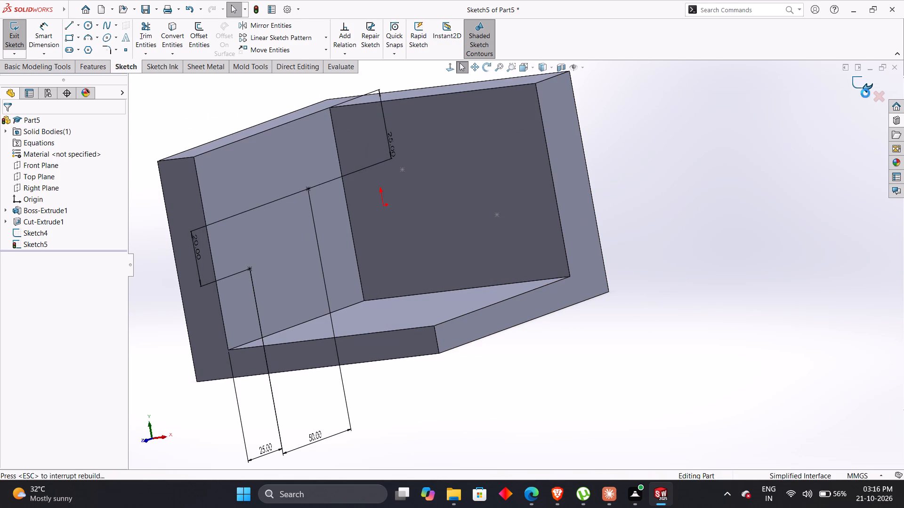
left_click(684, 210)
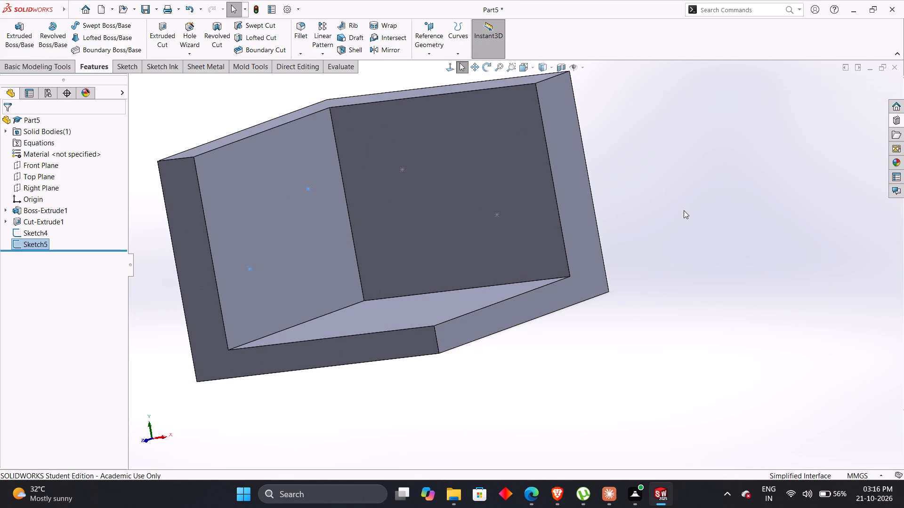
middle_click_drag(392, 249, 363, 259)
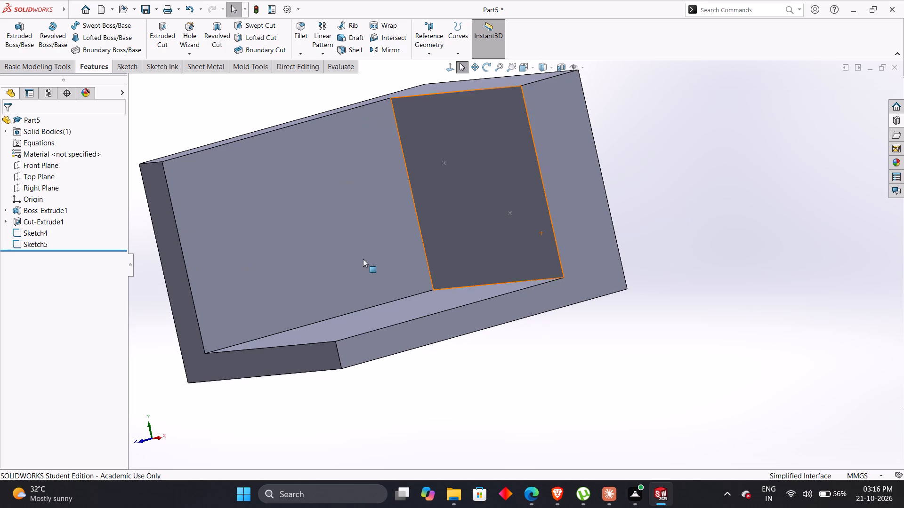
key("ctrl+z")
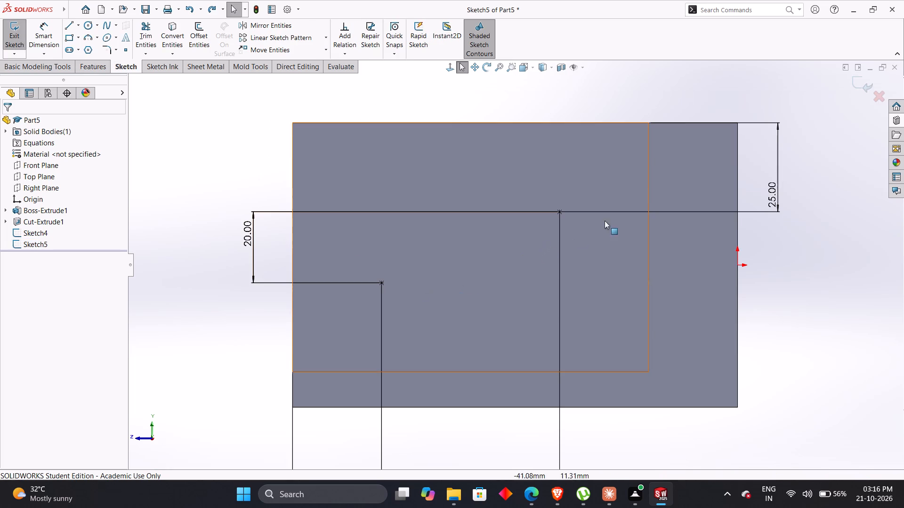
Exit the side-wall point sketch.
left_click(37, 246)
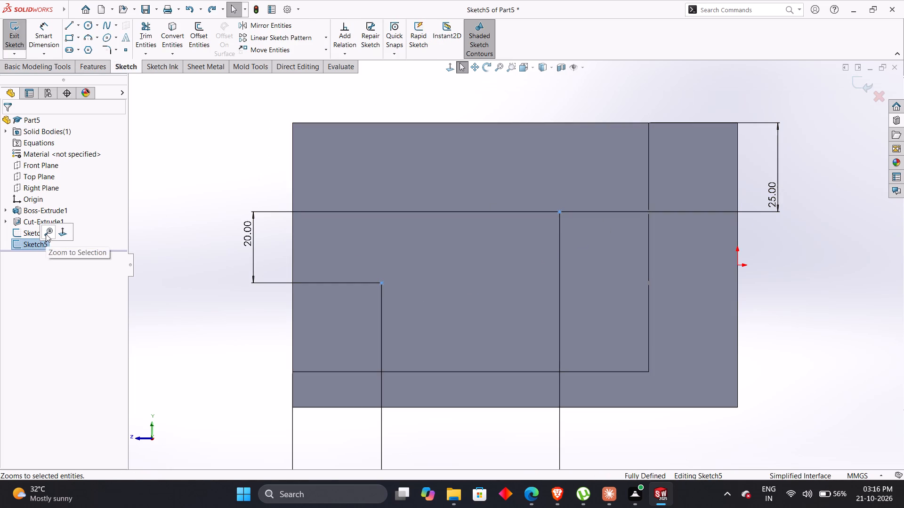
left_click(195, 195)
left_click(15, 39)
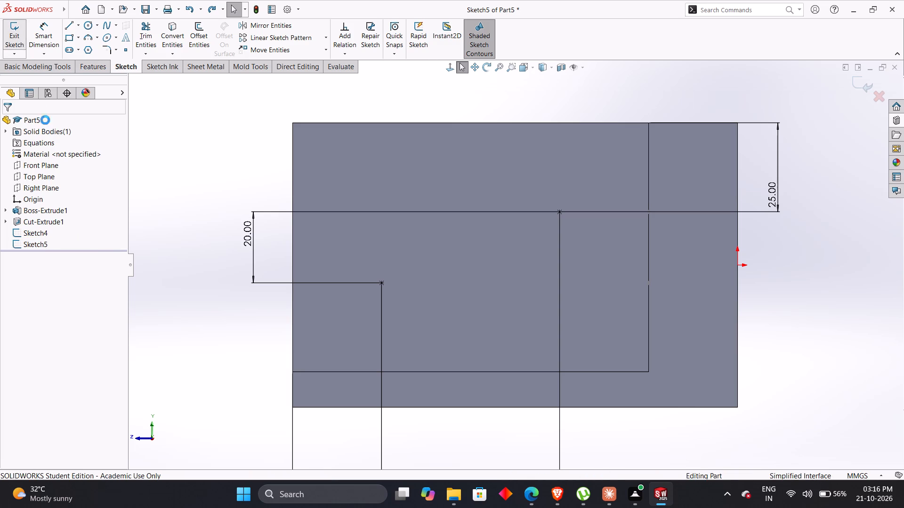
Set the sketch colour of Sketch5, which holds the side-wall points, to red.
left_click(35, 245)
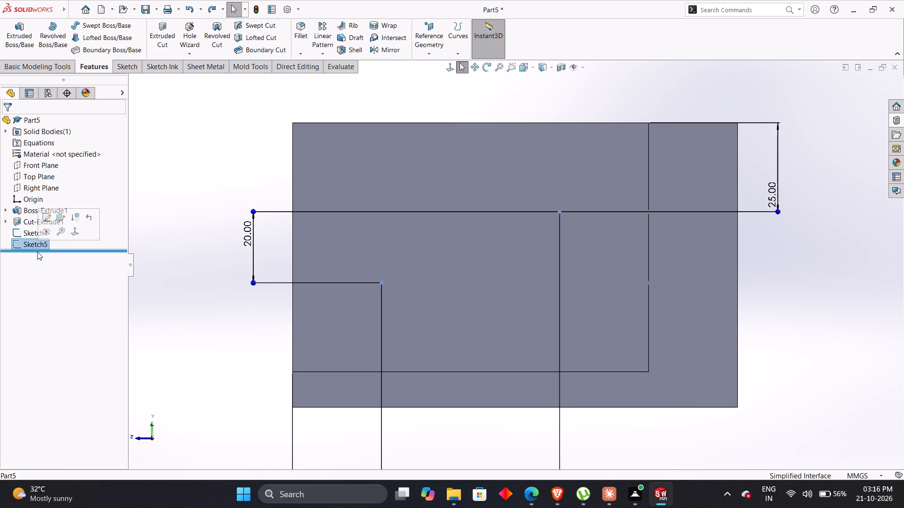
left_click(38, 246)
right_click(38, 246)
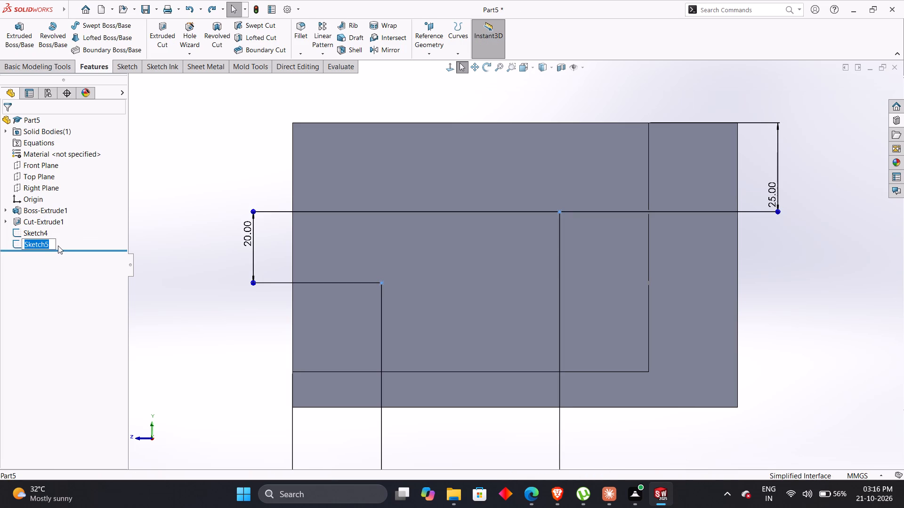
key("Escape")
key("Escape")
right_click(42, 245)
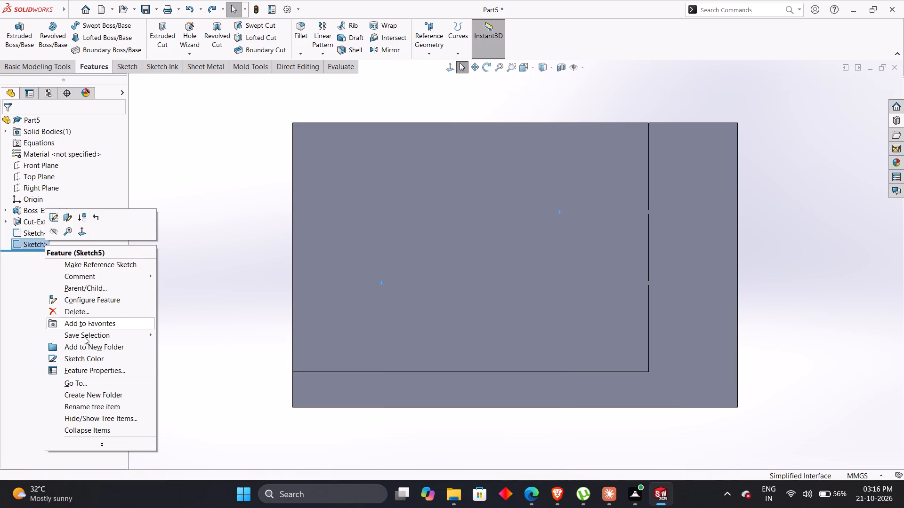
left_click(84, 357)
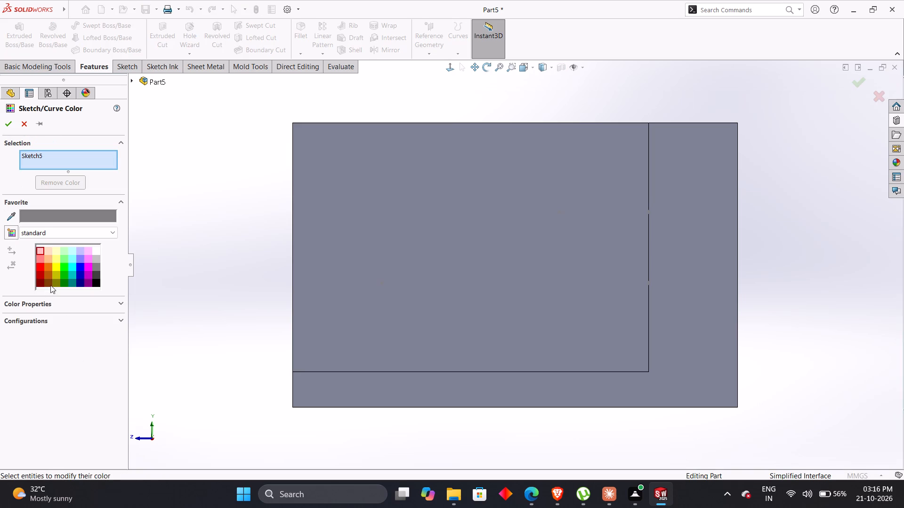
left_click(53, 273)
left_click(45, 270)
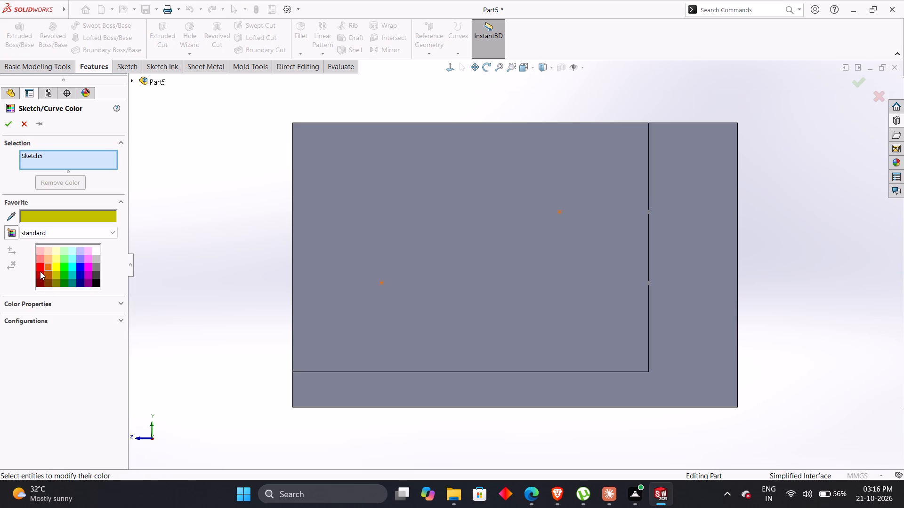
left_click(40, 270)
left_click(11, 126)
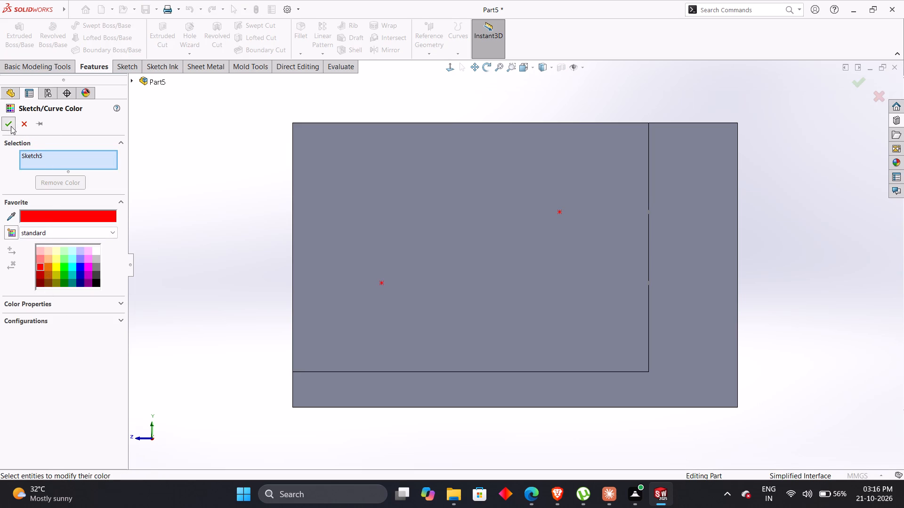
left_click(232, 277)
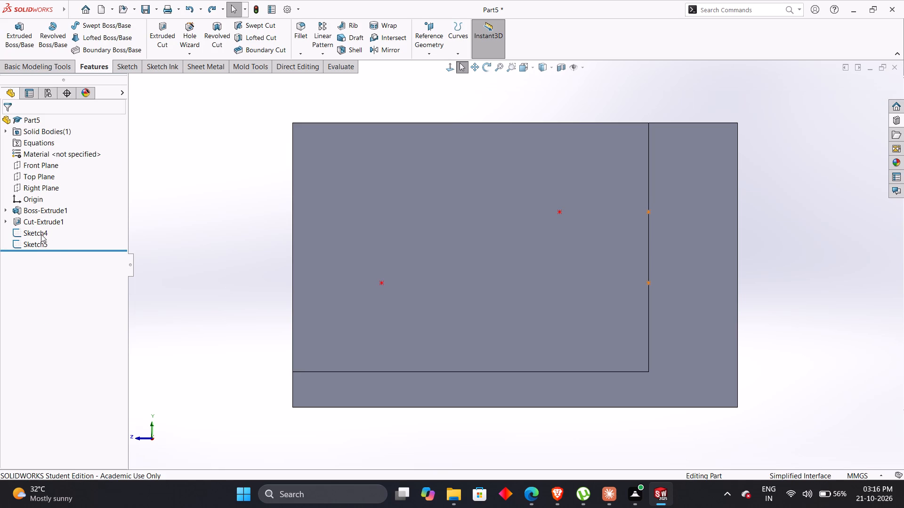
Set the sketch colour of Sketch4, which holds the back-wall points, to black.
right_click(41, 234)
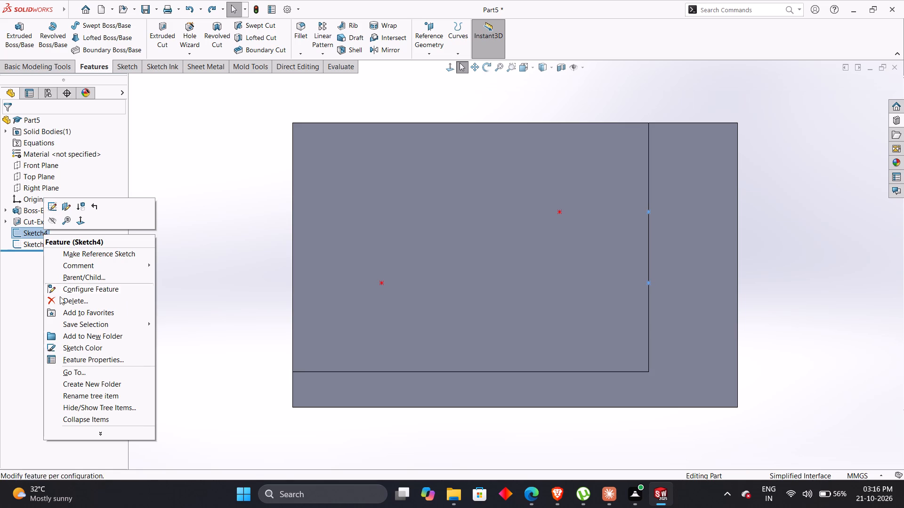
left_click(79, 343)
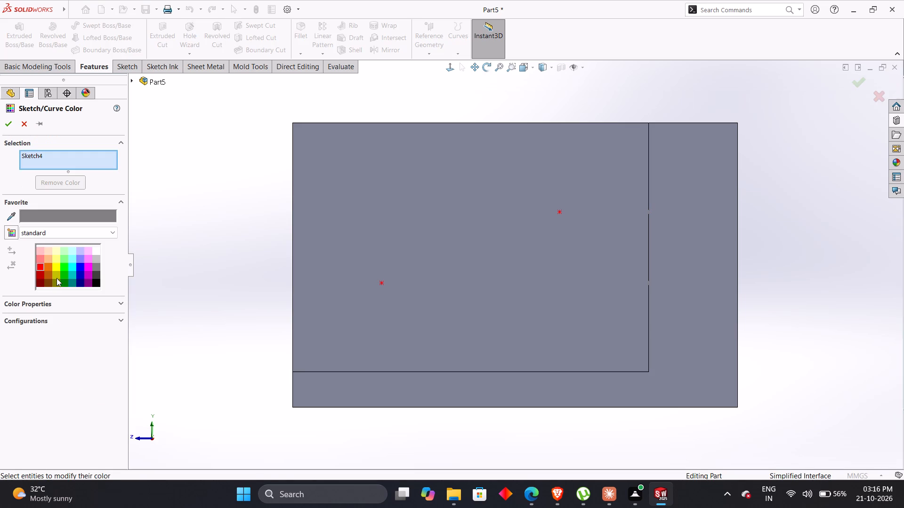
left_click(97, 282)
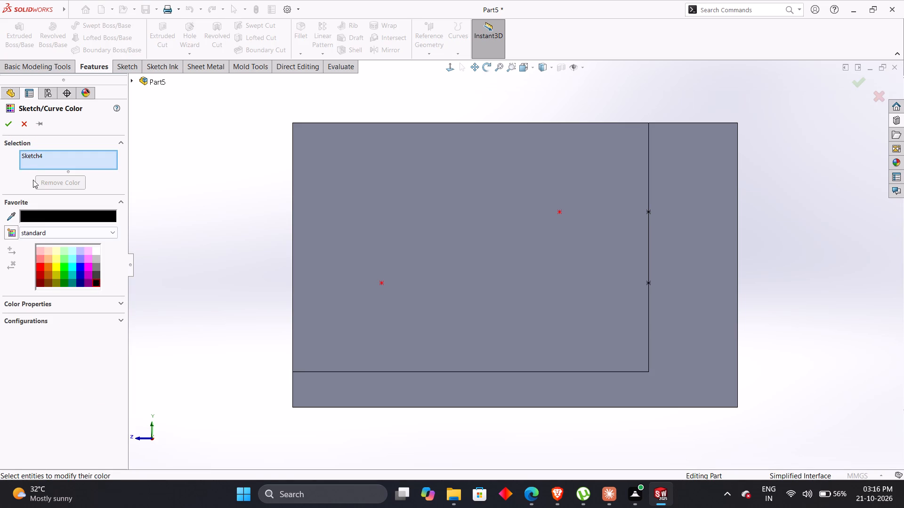
left_click(10, 127)
Start a new sketch on the inner floor face of the bracket's base.
middle_click_drag(228, 294, 233, 294)
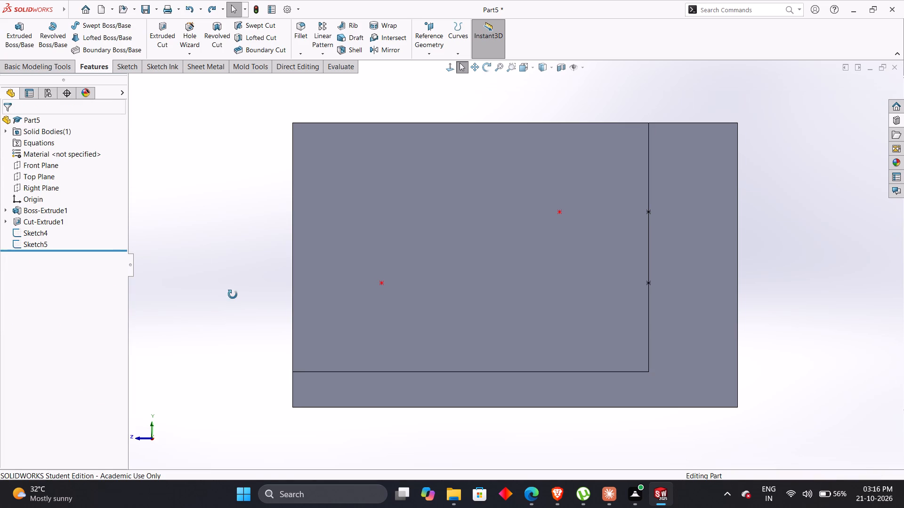
middle_click_drag(233, 294, 255, 294)
left_click(189, 268)
middle_click_drag(205, 275, 207, 351)
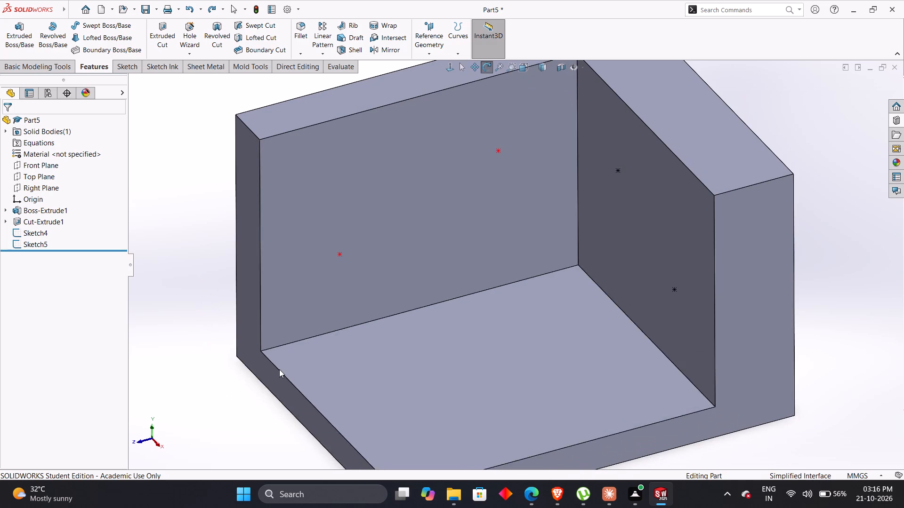
right_click(412, 397)
left_click(435, 273)
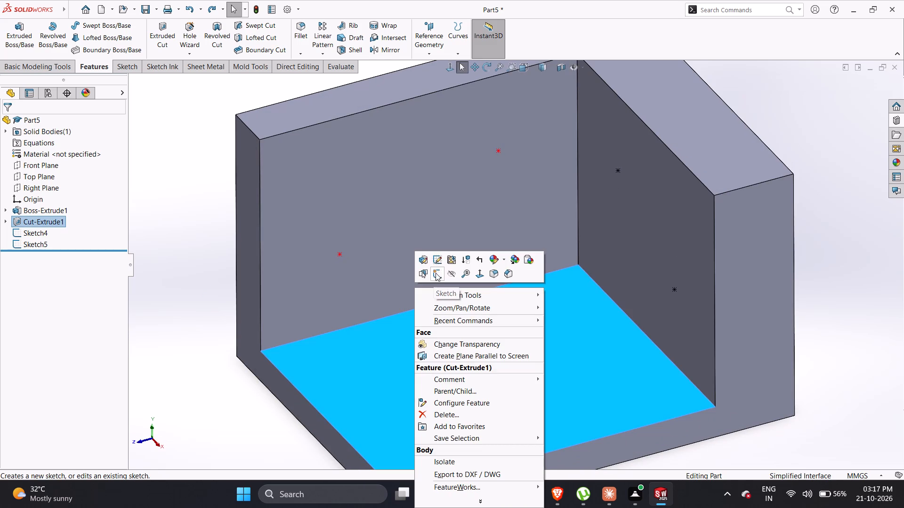
left_click(287, 330)
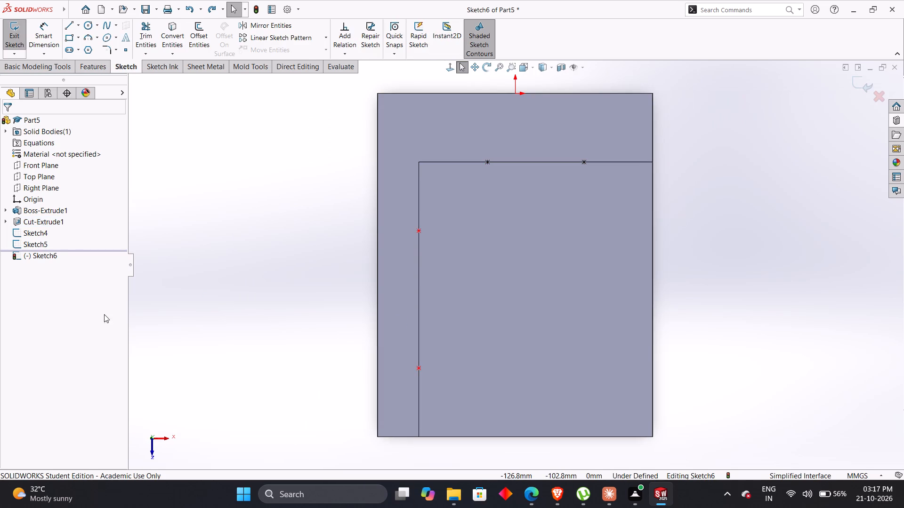
Check the base holes in the PDF drawing and place two floor points: one near the side wall's front end, one near the back wall's free end.
key("alt+Tab")
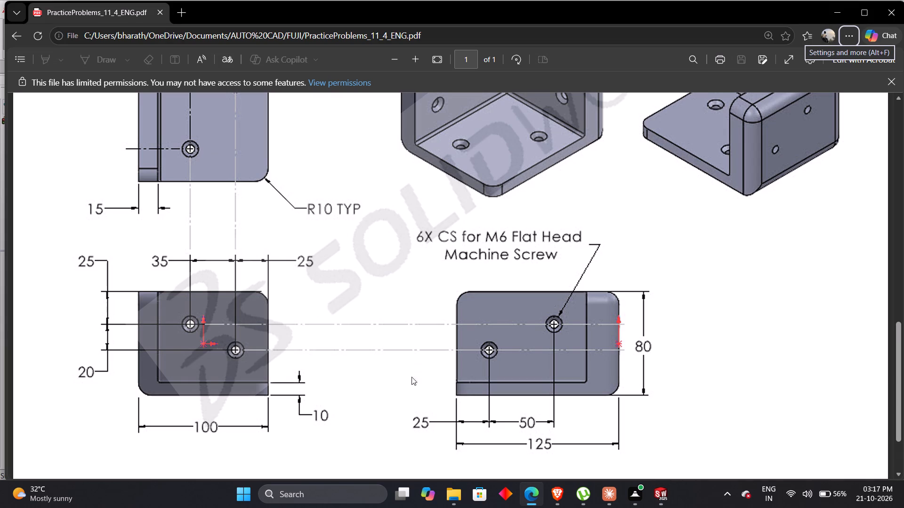
scroll(425, 318, "up", 2)
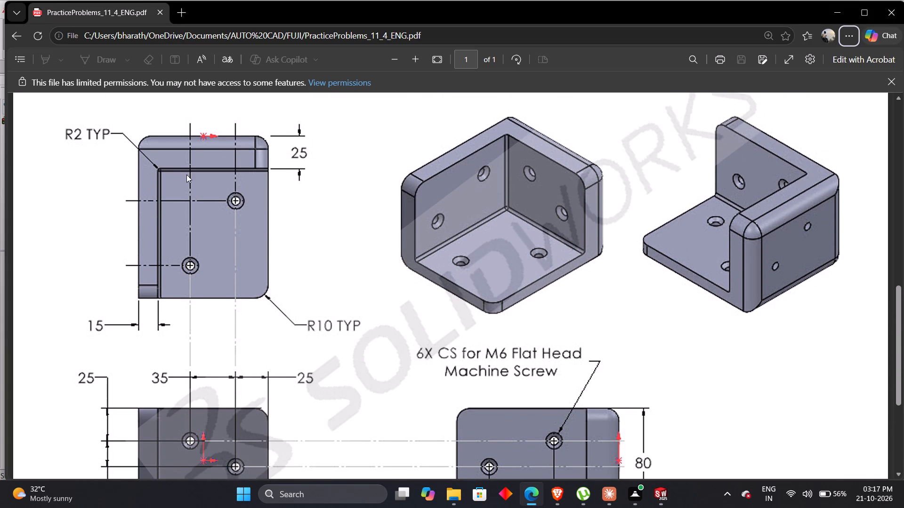
key("alt+Tab")
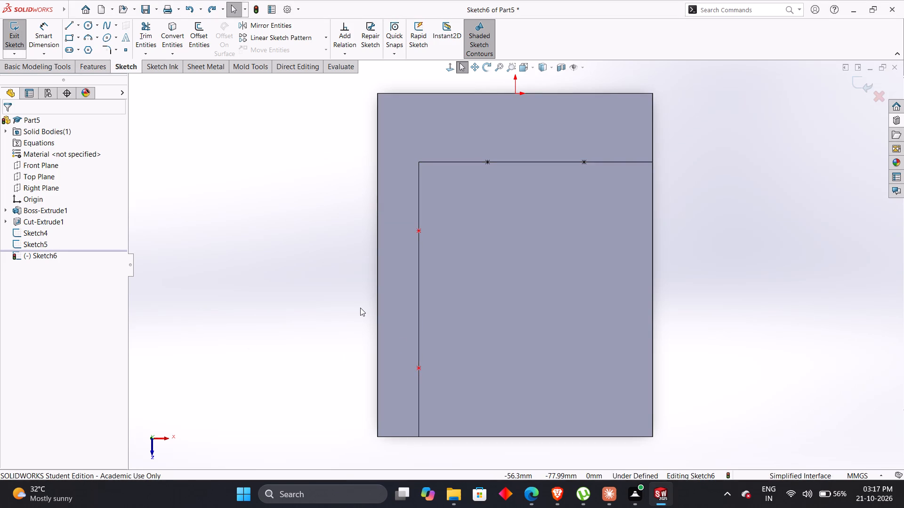
key("alt+Tab")
key("alt+Tab")
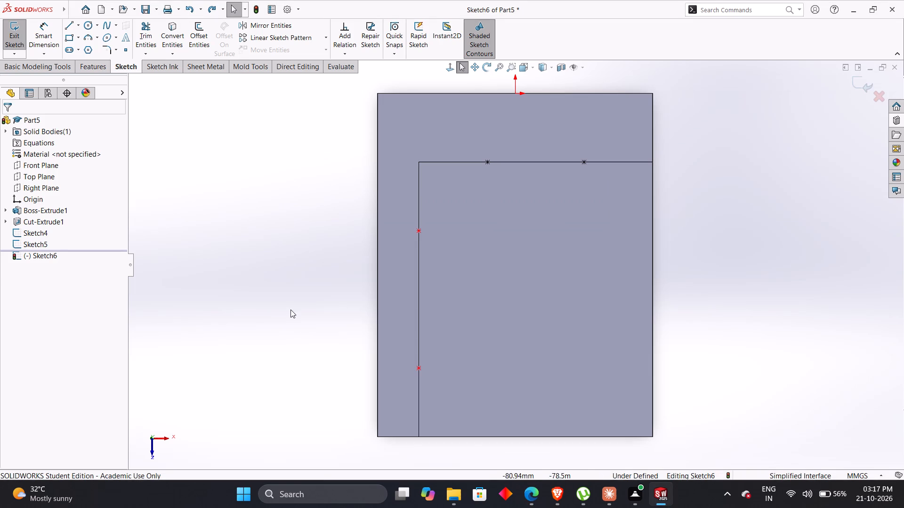
left_click(125, 52)
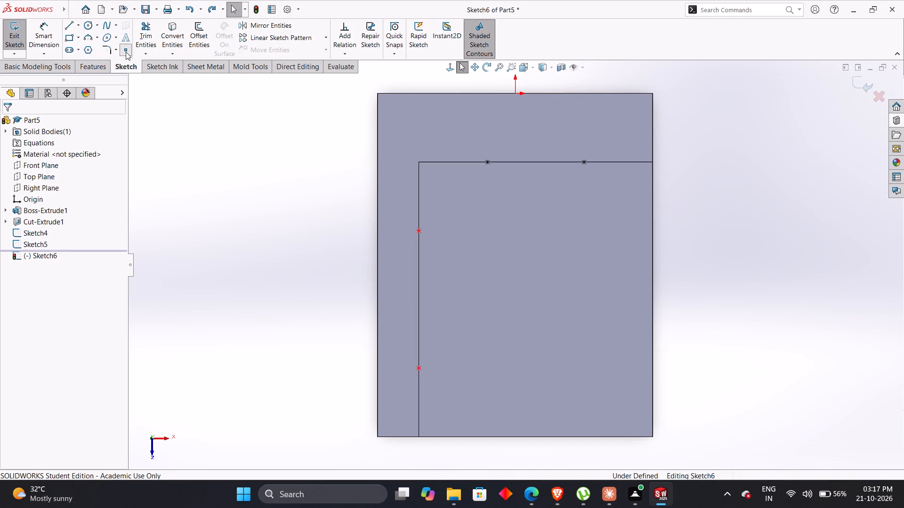
left_click(479, 392)
left_click(598, 234)
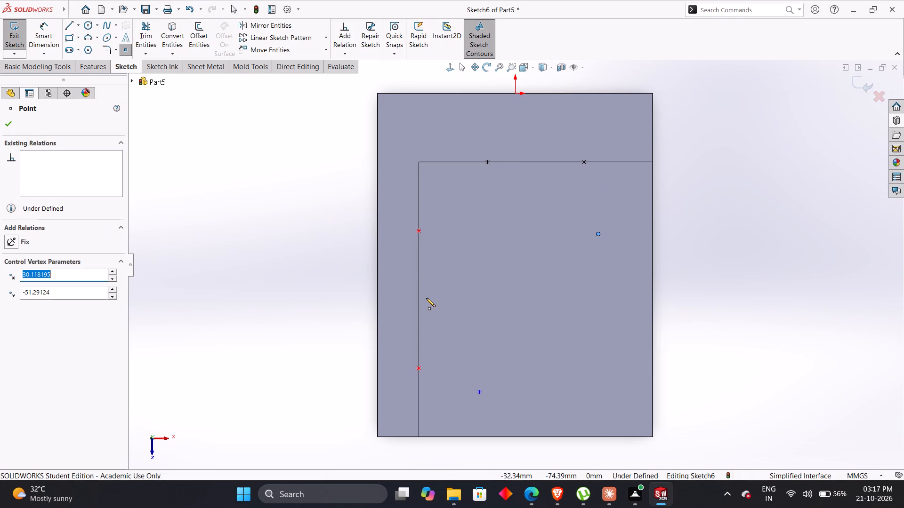
key("Escape")
key("Escape")
key("Escape")
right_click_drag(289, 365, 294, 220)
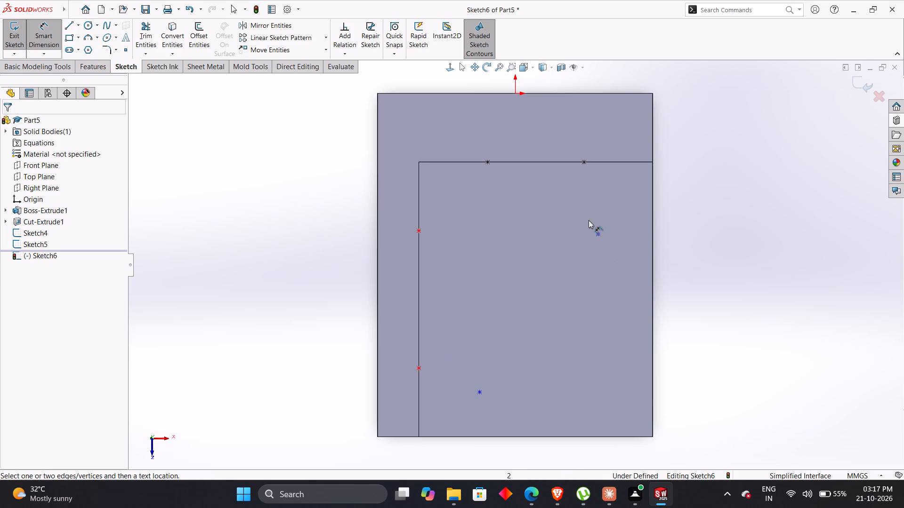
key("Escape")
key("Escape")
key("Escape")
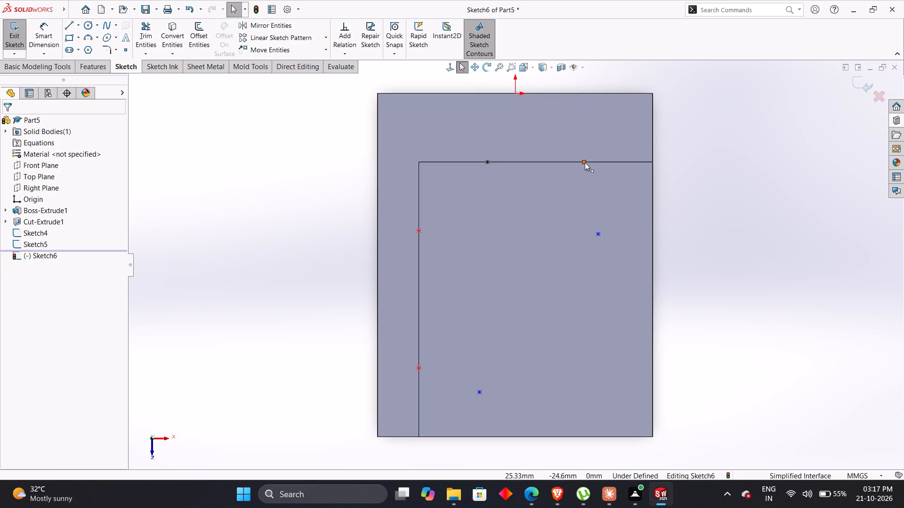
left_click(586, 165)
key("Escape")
Constrain the floor point near the back wall's free end vertical to the back wall's outer point and horizontal to the side wall's rear point.
key("Escape")
left_click(583, 159)
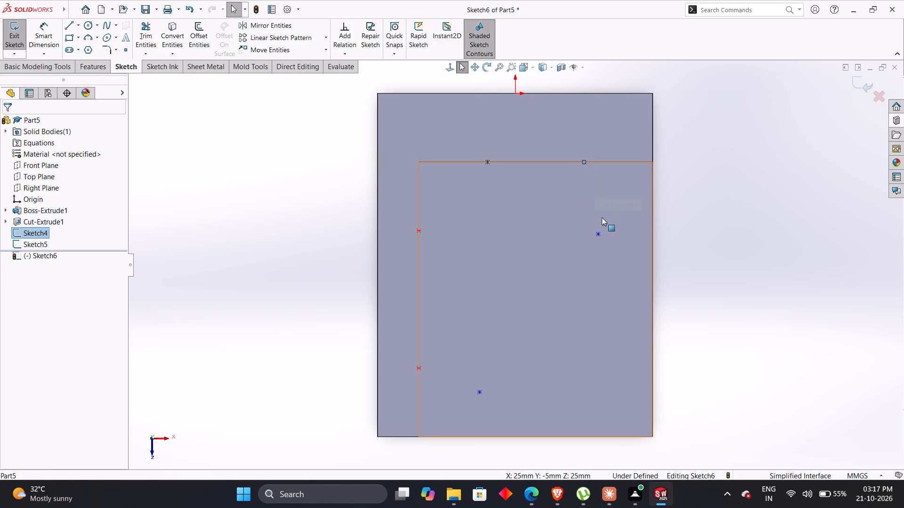
left_click(598, 233, "ctrl")
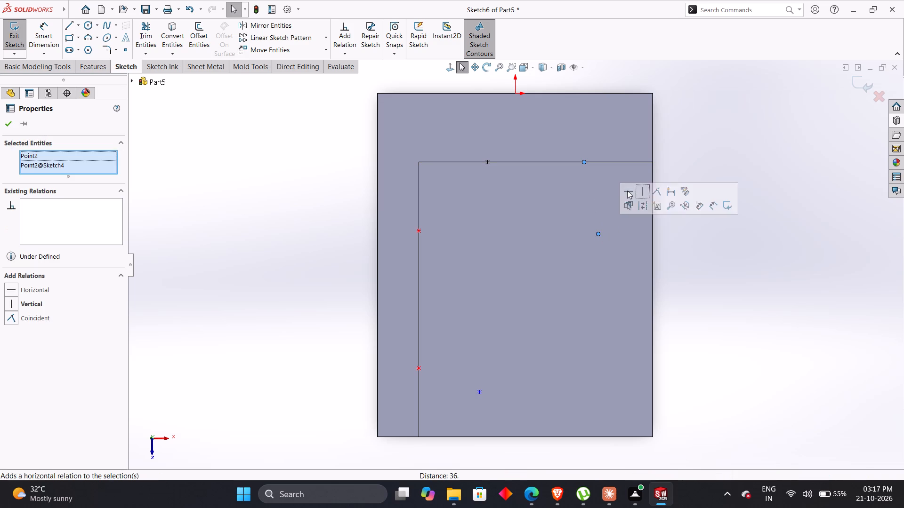
left_click(639, 191)
left_click(703, 143)
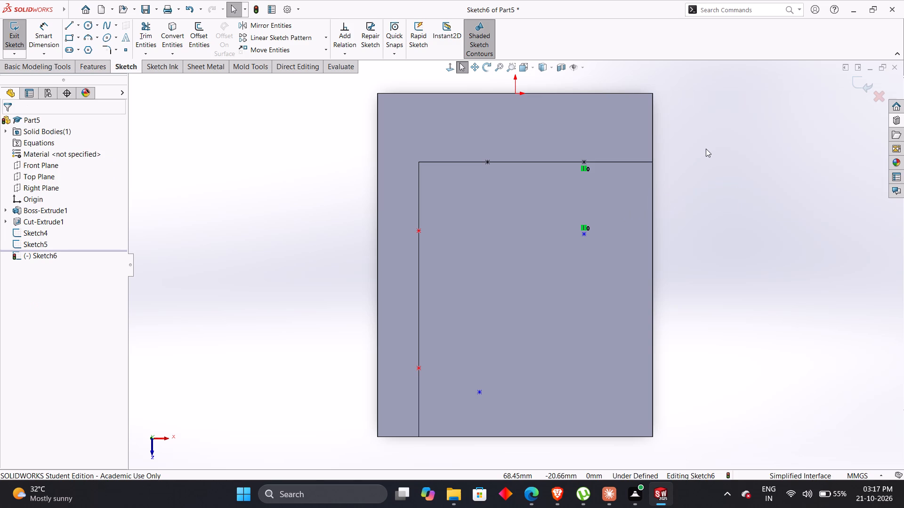
key("Escape")
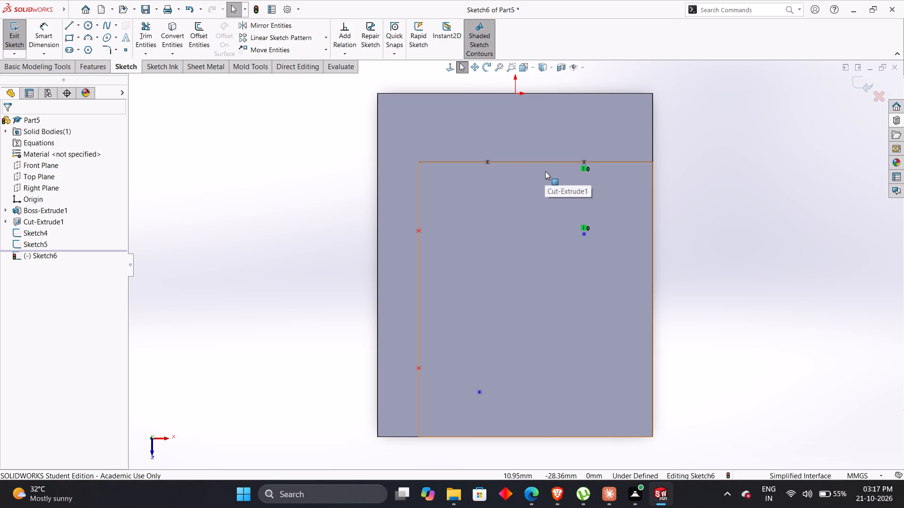
left_click(420, 230)
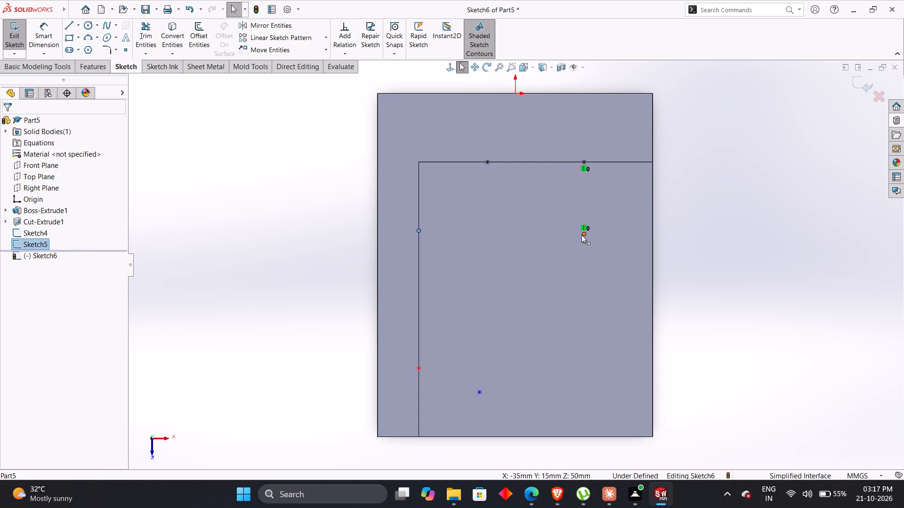
left_click(583, 235, "ctrl")
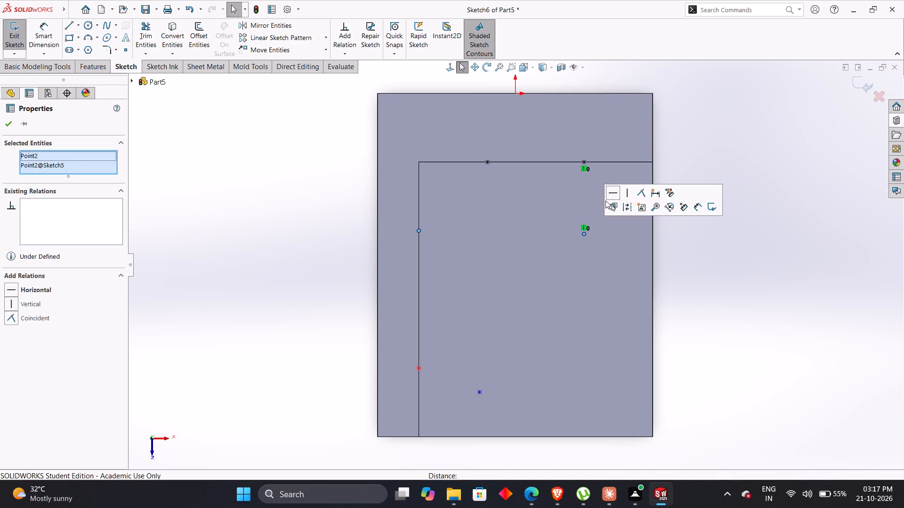
left_click(614, 192)
left_click(271, 268)
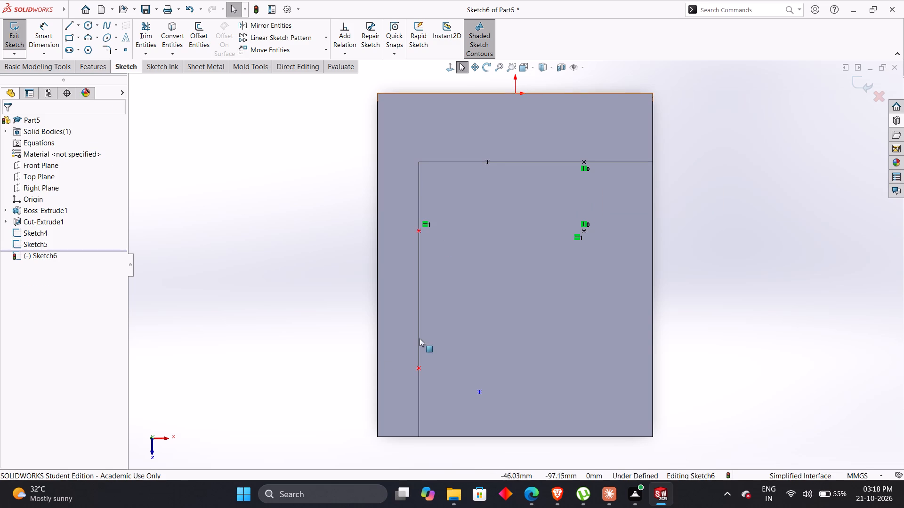
Constrain the other floor point vertical to the back wall's inner point and horizontal to the side wall's front point, and finish the sketch.
left_click(489, 160)
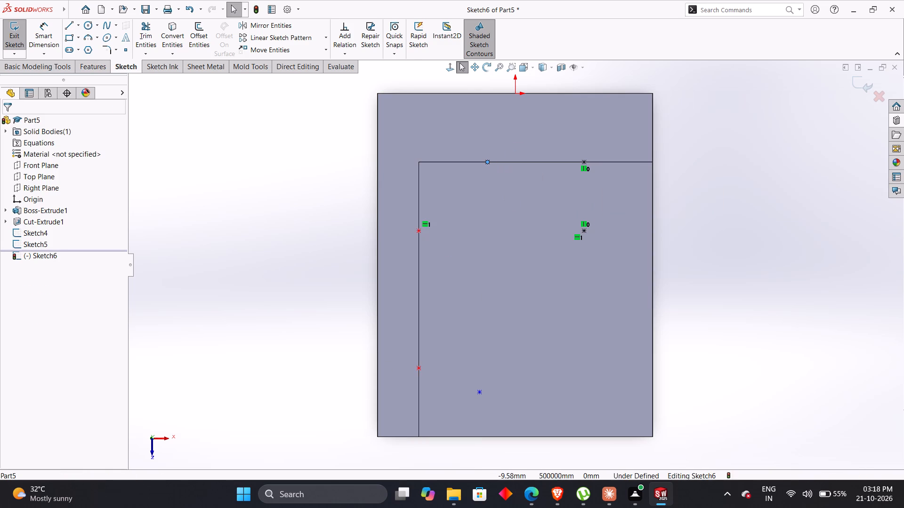
left_click(479, 391, "ctrl")
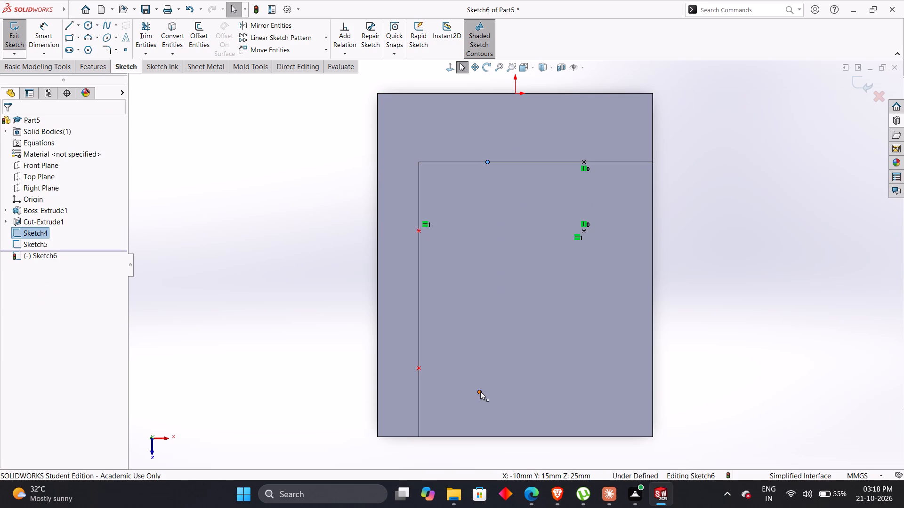
left_click(523, 350)
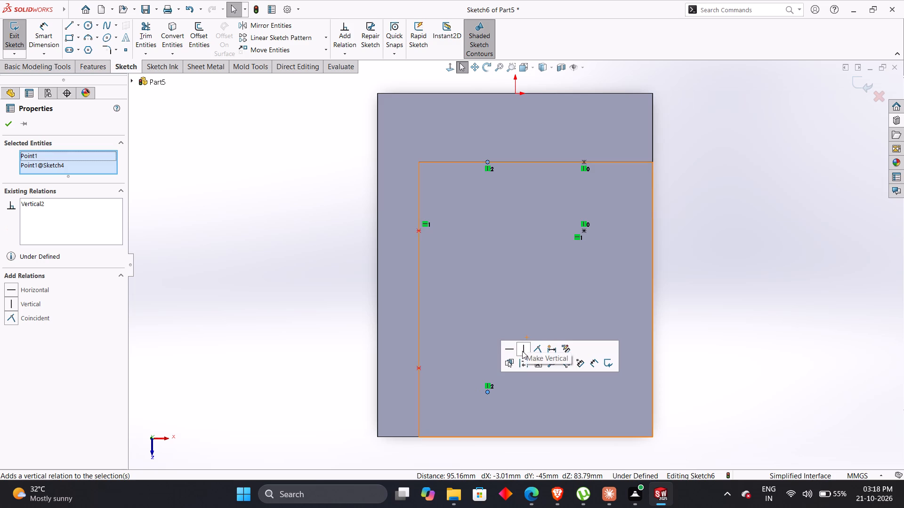
left_click(299, 333)
left_click(420, 368)
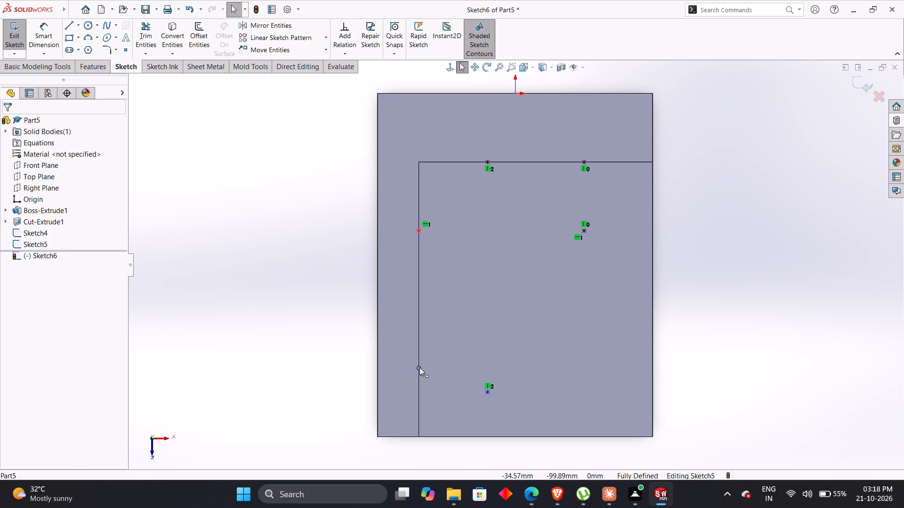
left_click(487, 392, "ctrl")
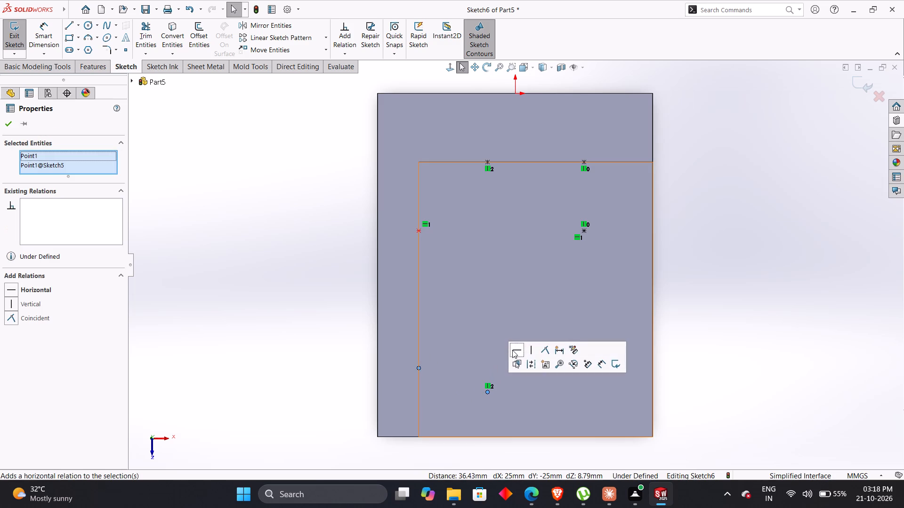
left_click(513, 349)
left_click(304, 337)
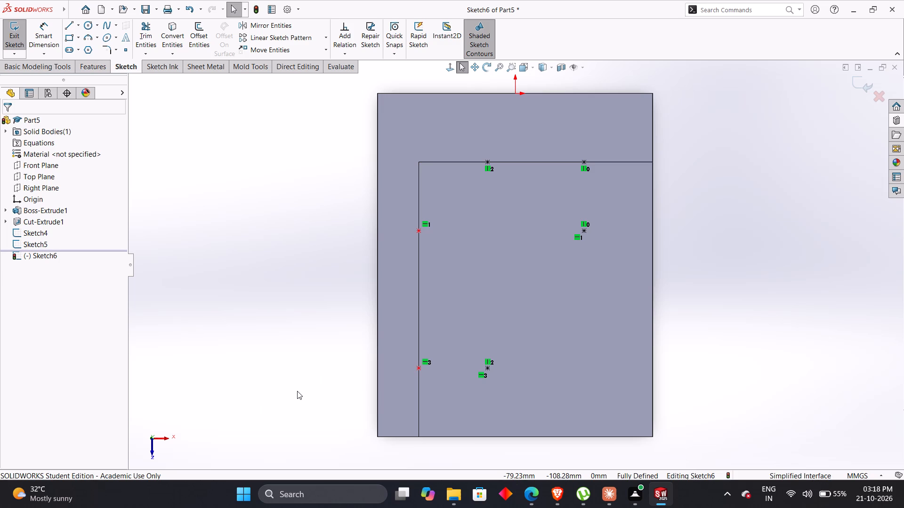
left_click(867, 87)
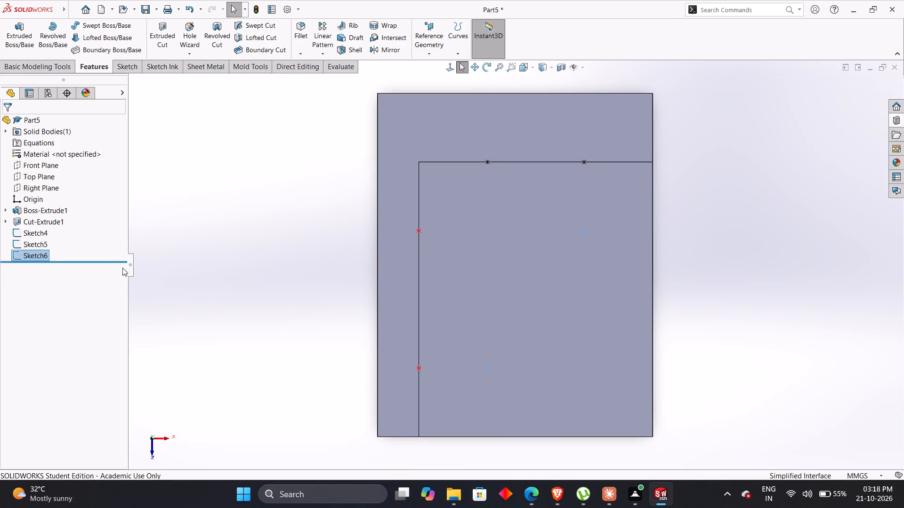
Set the sketch colour of Sketch6, which holds the floor points, to dark green.
right_click(38, 258)
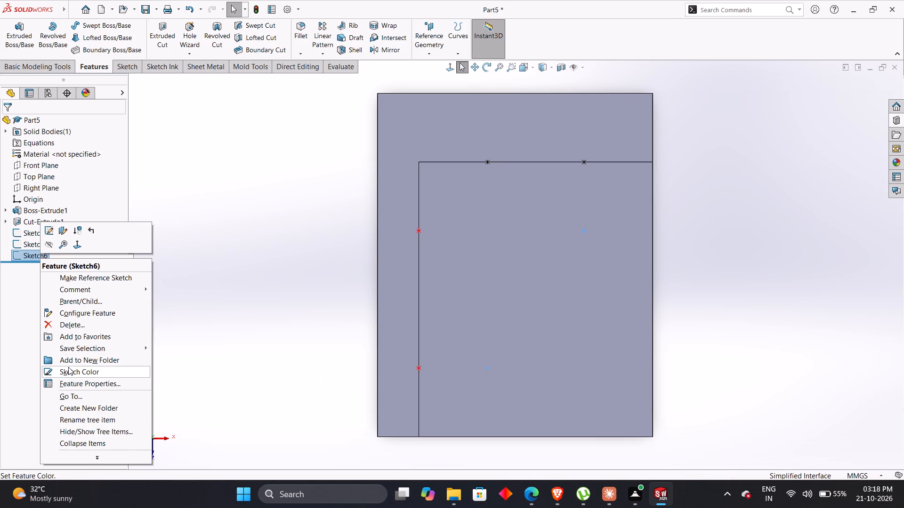
left_click(68, 367)
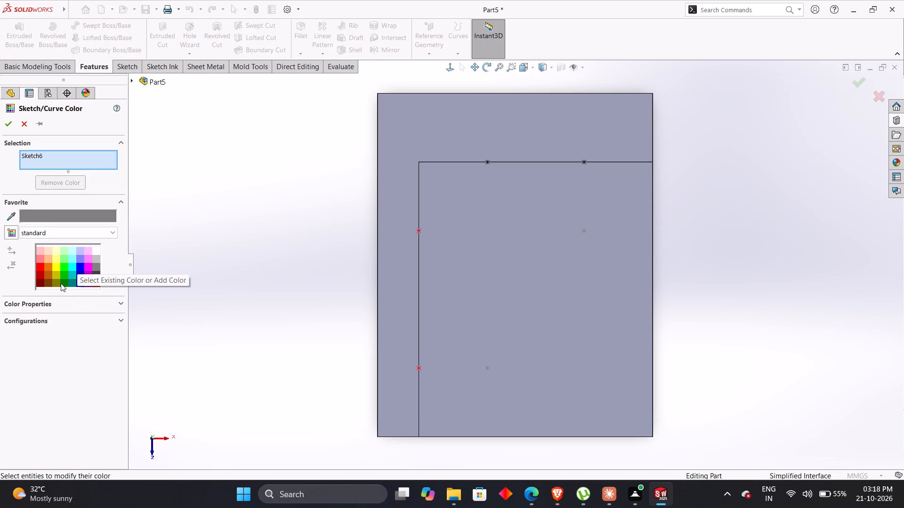
left_click(61, 283)
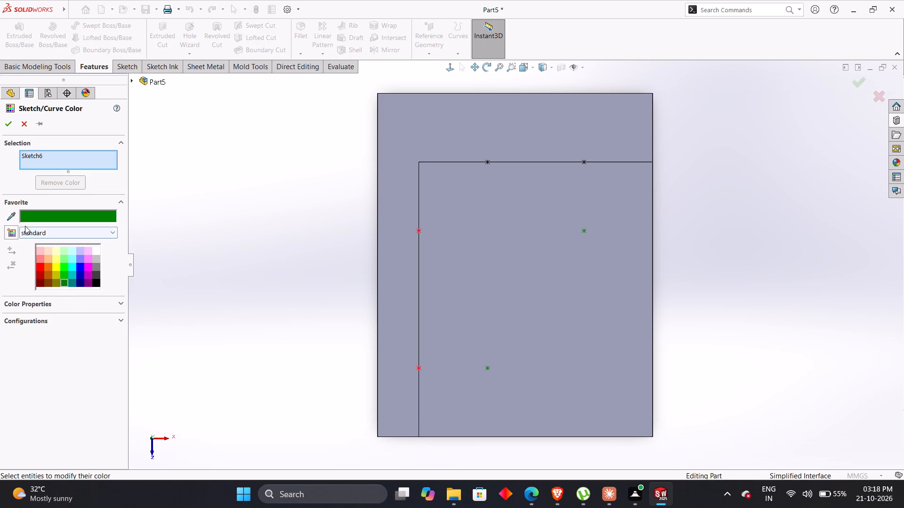
left_click(8, 124)
Check the countersunk hole callout in the PDF drawing and start the Hole Wizard on the bracket.
left_click(282, 305)
middle_click_drag(282, 305, 234, 214)
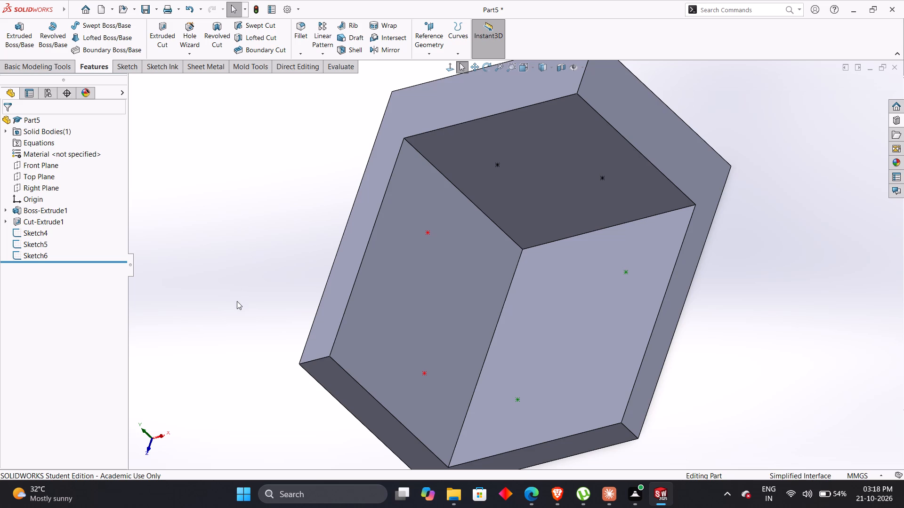
key("alt+Tab")
scroll(207, 342, "down", 2)
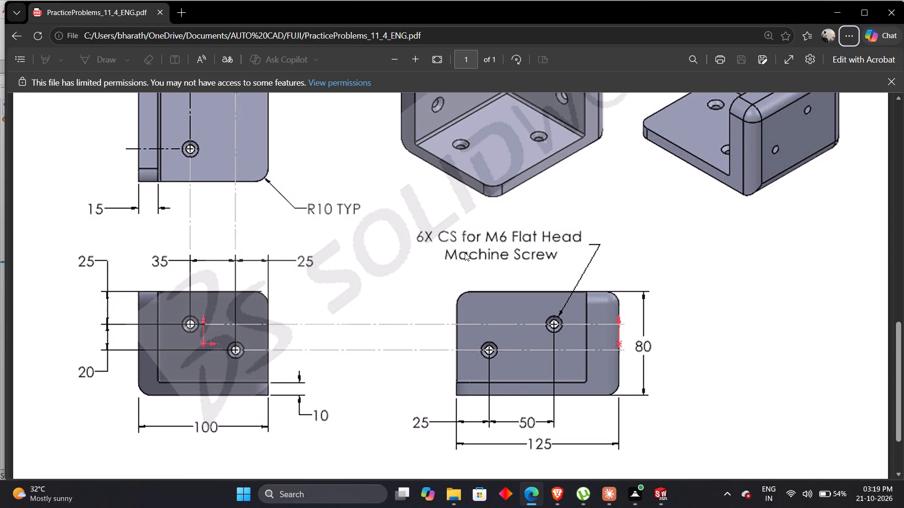
key("alt+Tab")
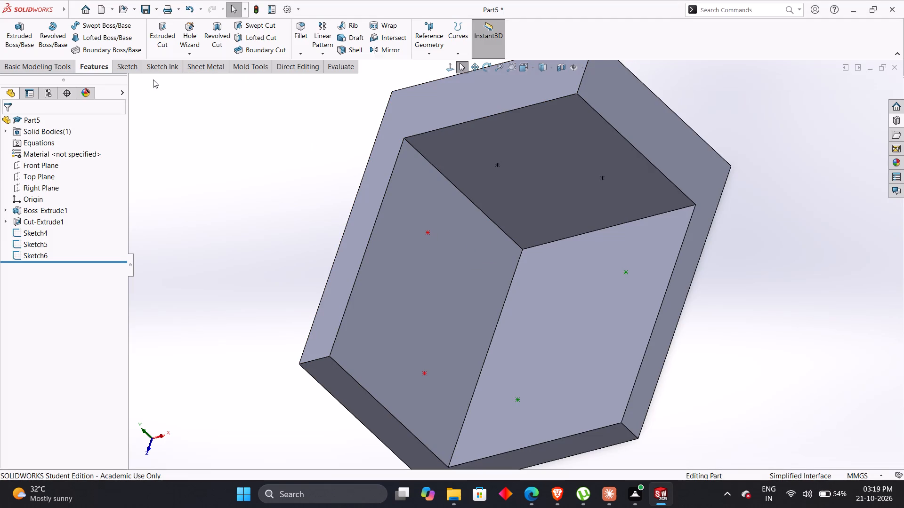
left_click(188, 32)
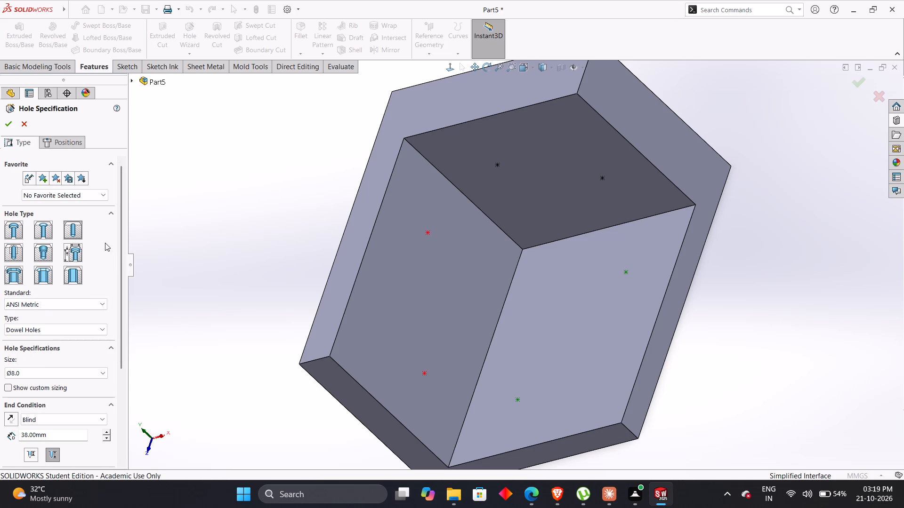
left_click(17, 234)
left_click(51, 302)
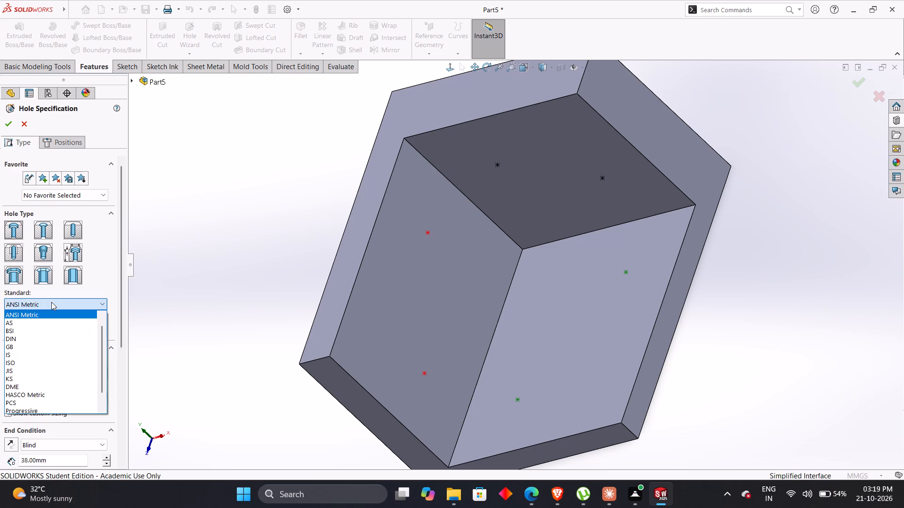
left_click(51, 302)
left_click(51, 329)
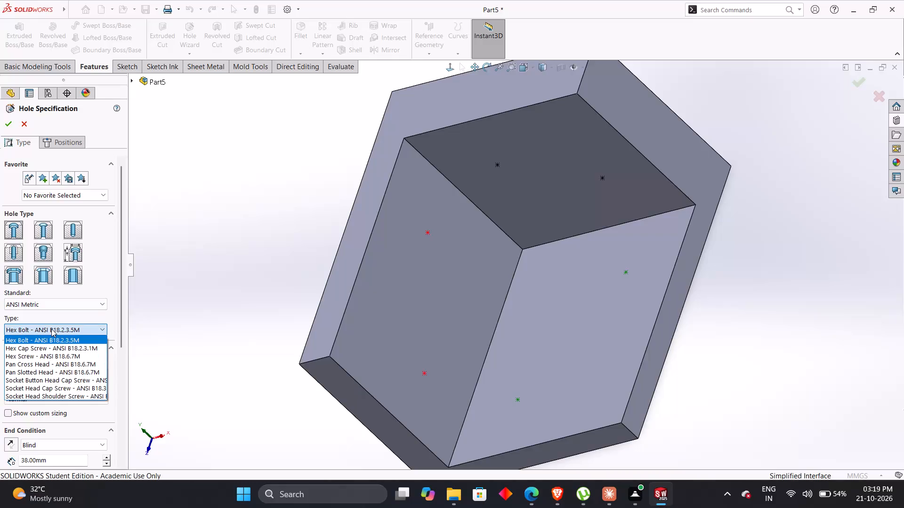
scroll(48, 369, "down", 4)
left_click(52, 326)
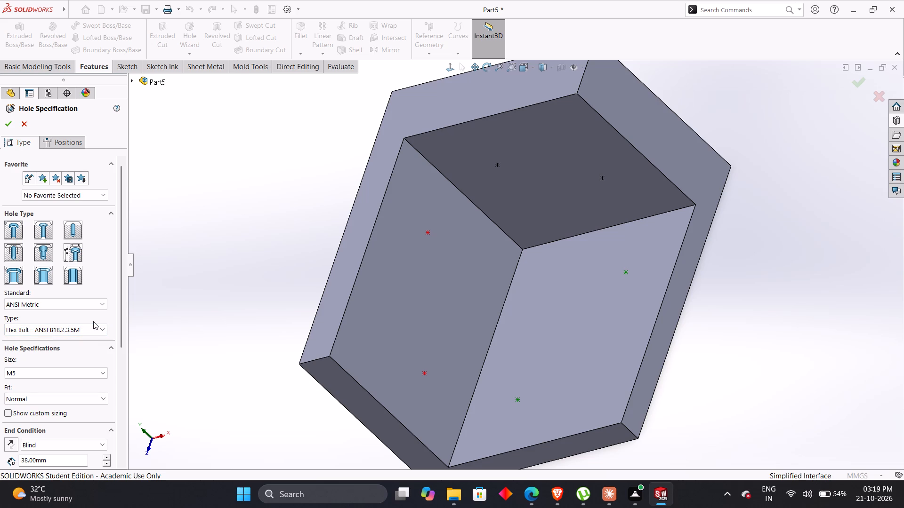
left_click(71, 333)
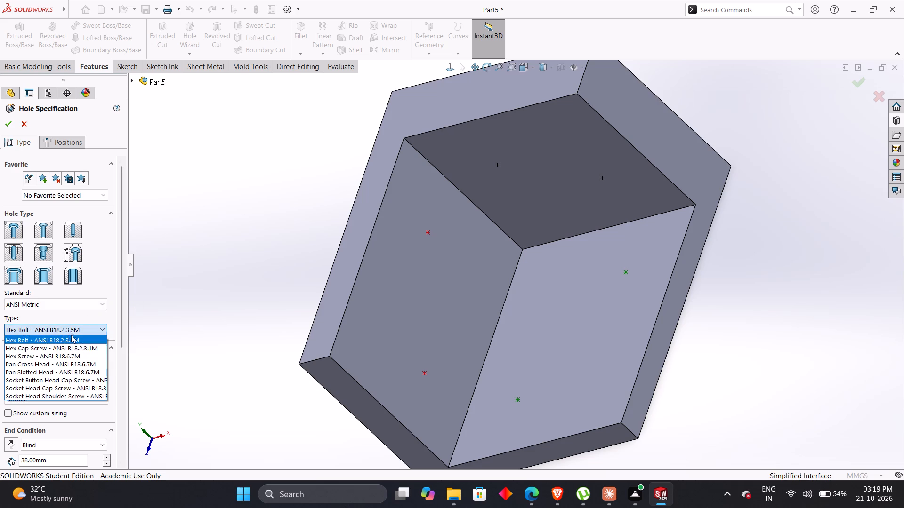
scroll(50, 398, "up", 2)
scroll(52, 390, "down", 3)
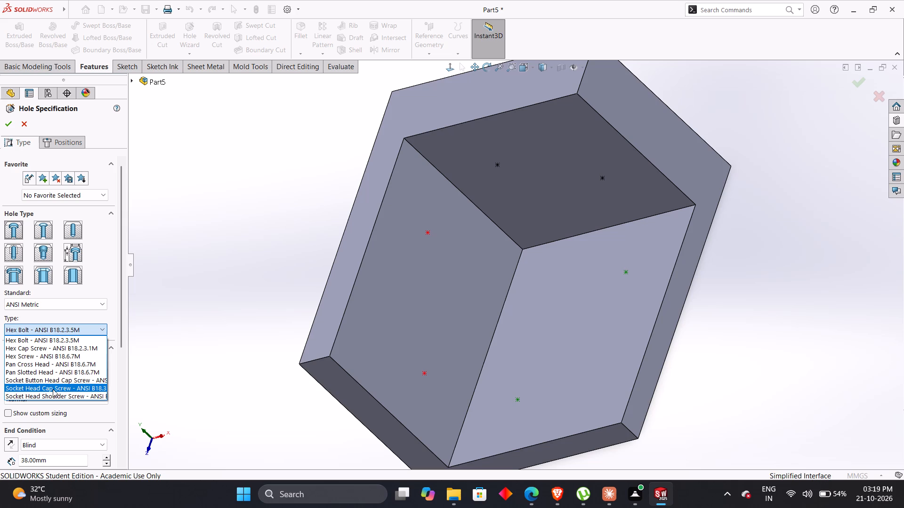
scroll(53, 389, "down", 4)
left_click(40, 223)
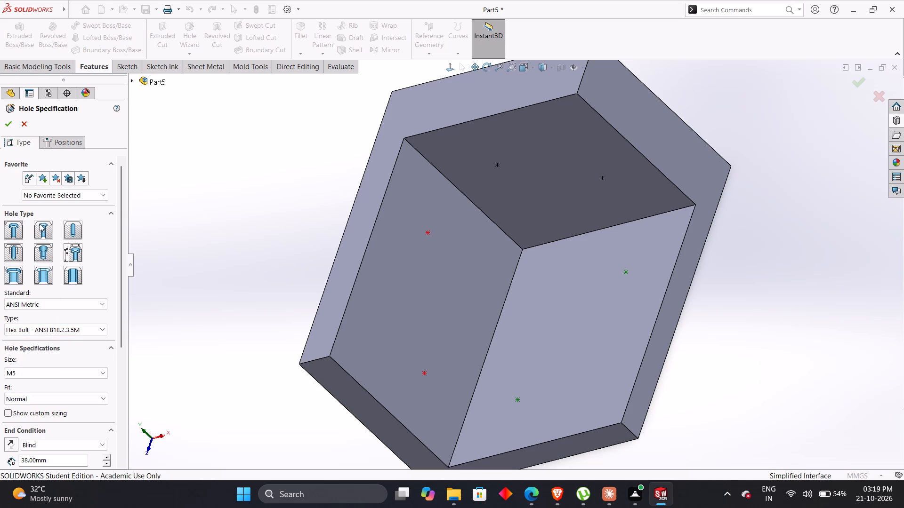
Specify an ANSI Metric countersunk hole for a Flat Head Screw - ANSI B18.6.7M, size M6, checking the size against the PDF drawing.
left_click(40, 225)
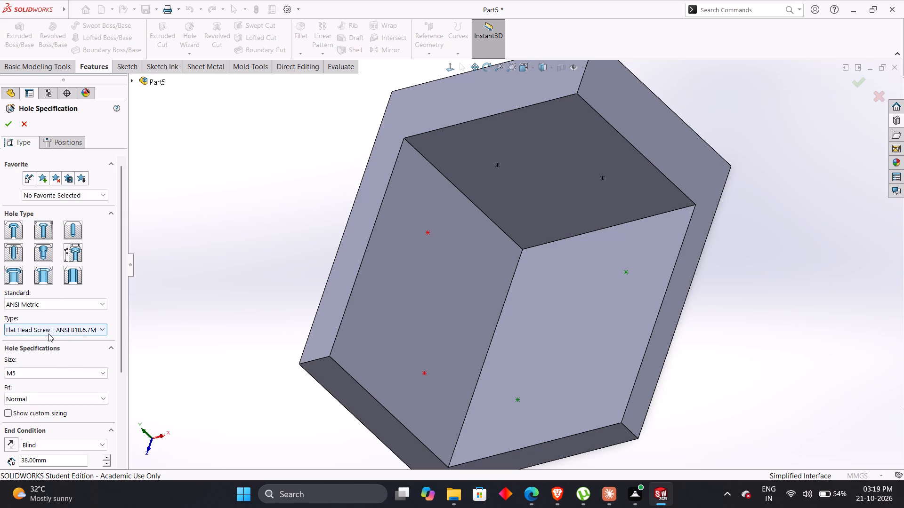
left_click(48, 333)
left_click(48, 333)
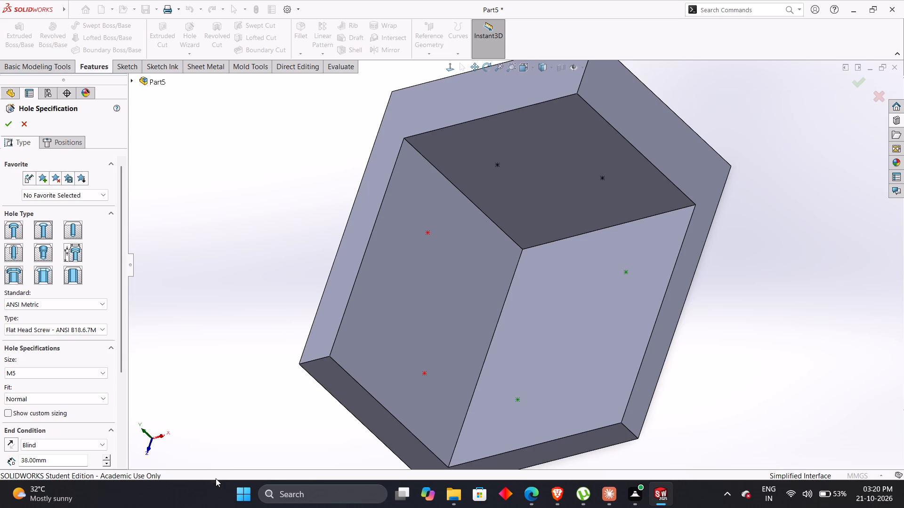
key("alt+Tab")
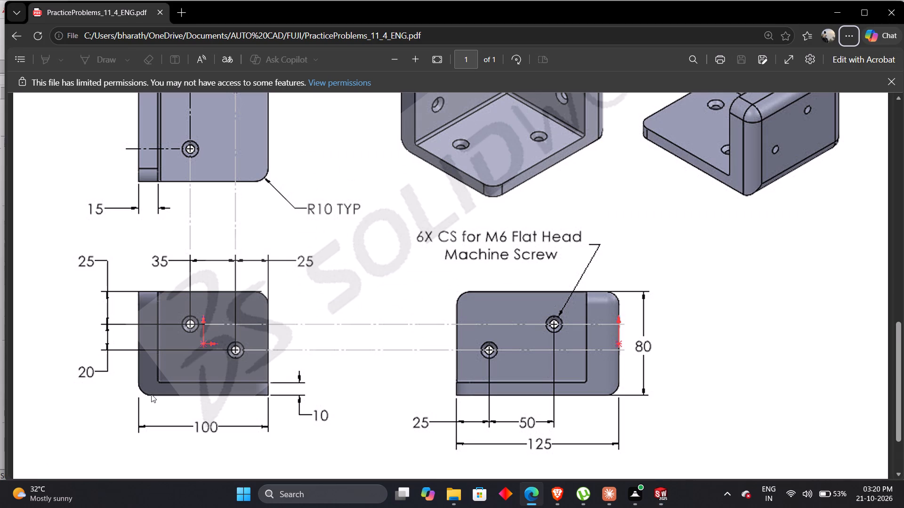
key("alt+Tab")
left_click(65, 373)
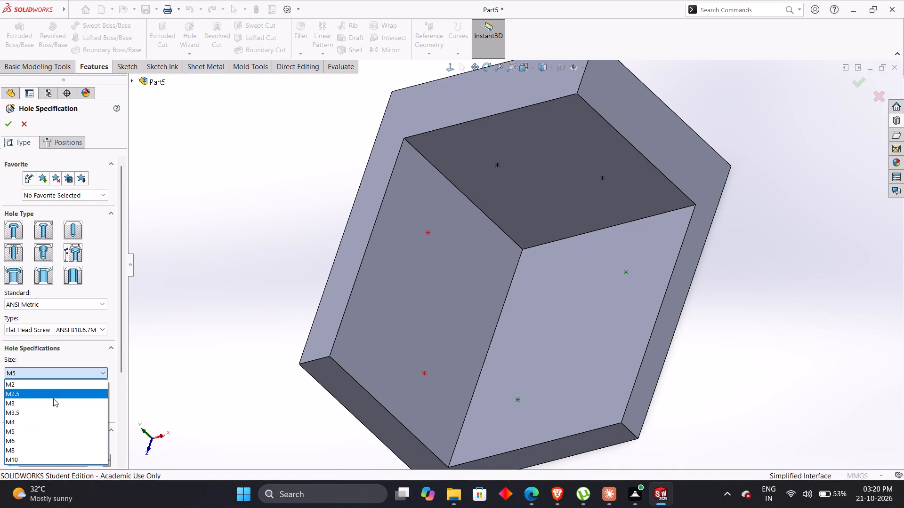
left_click(30, 441)
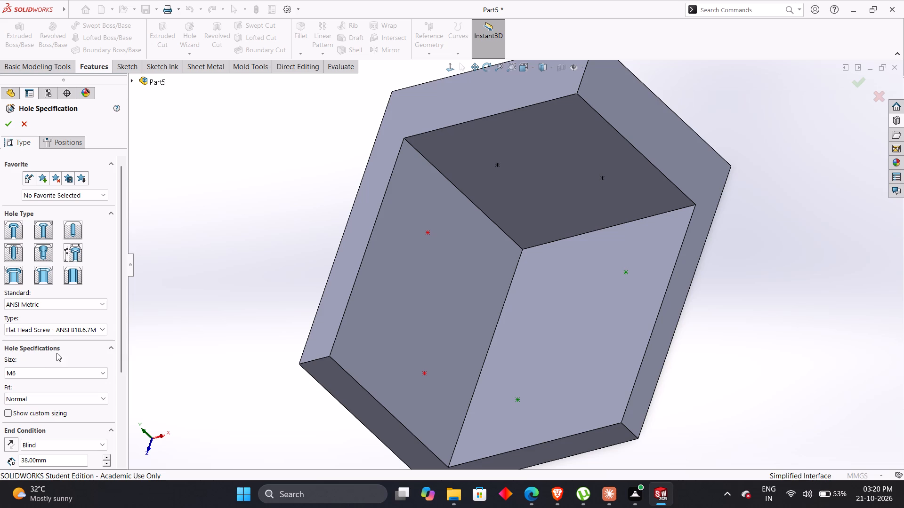
Position the countersunk holes in a 3D sketch at the six sketched points, two on each wall and two on the floor, and finish the hole feature.
left_click(50, 146)
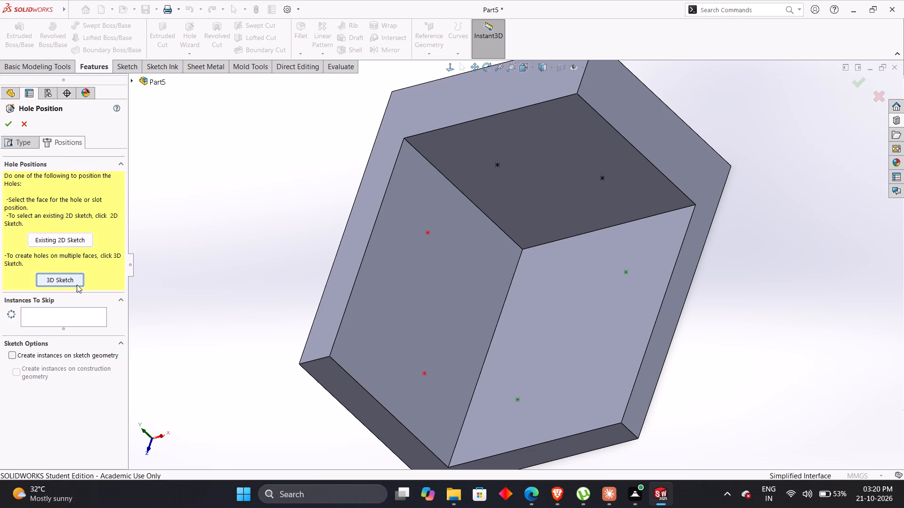
left_click(76, 284)
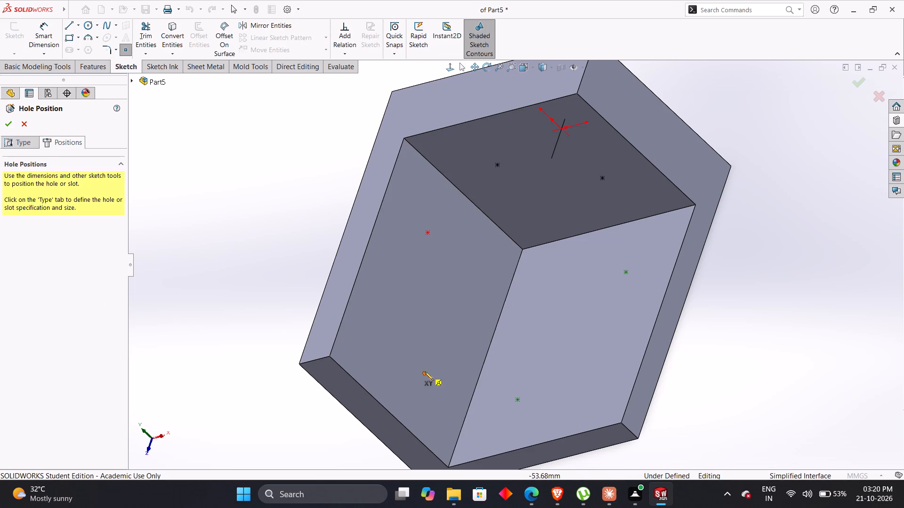
left_click(425, 373)
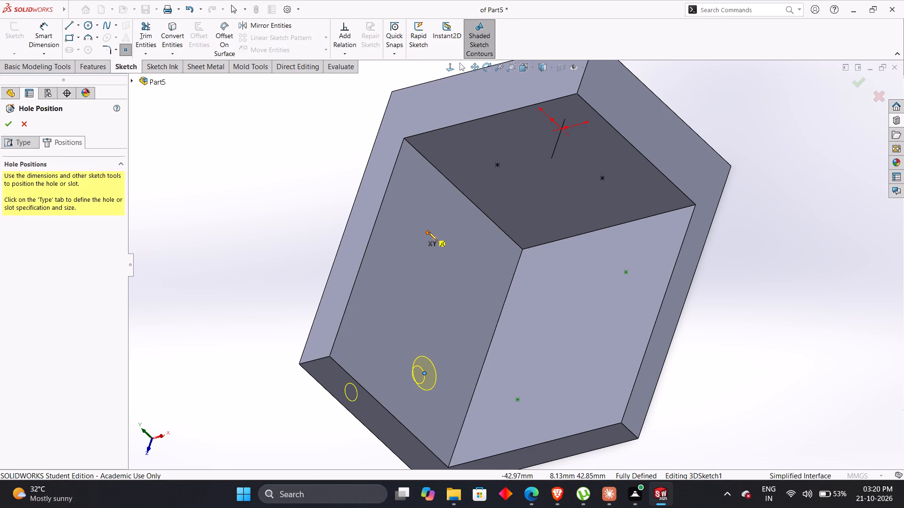
left_click(428, 232)
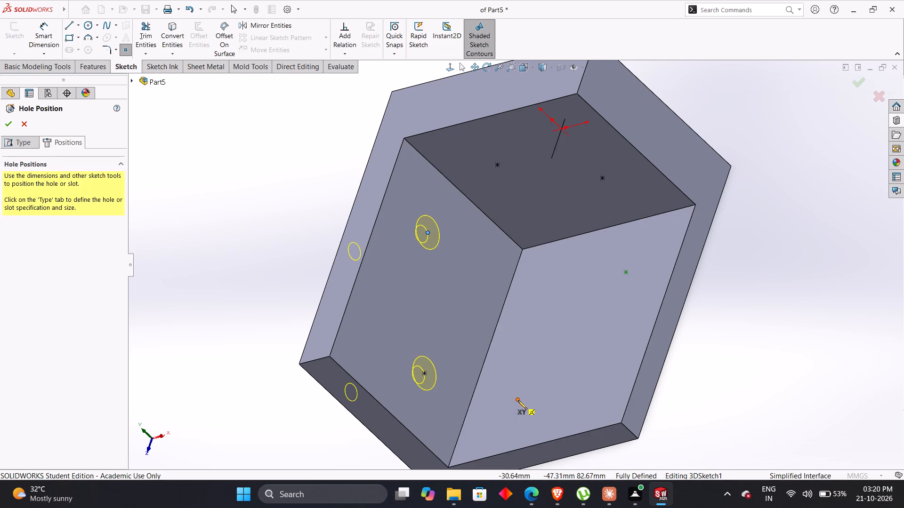
left_click(519, 400)
left_click(628, 272)
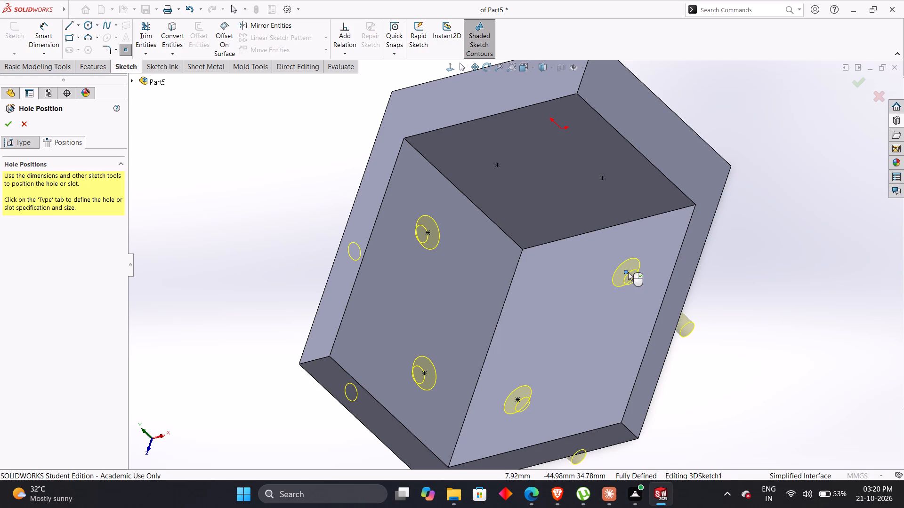
left_click(600, 178)
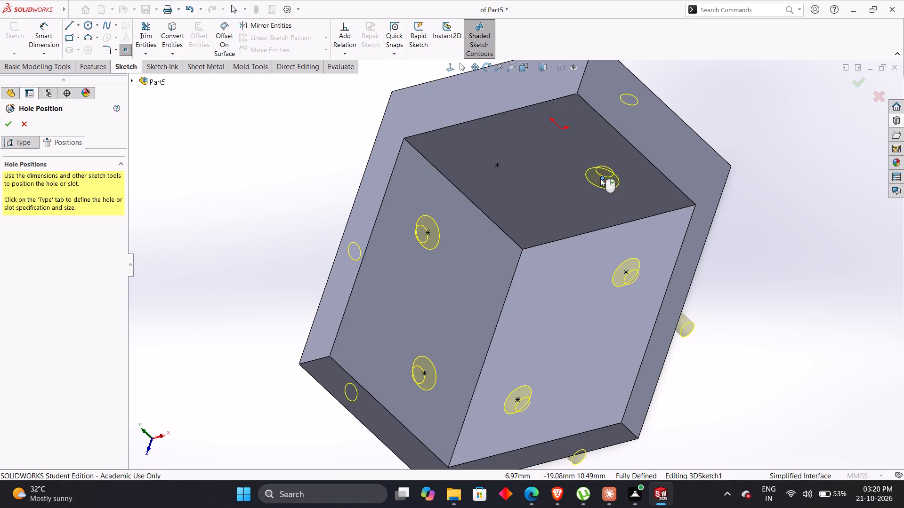
left_click(497, 165)
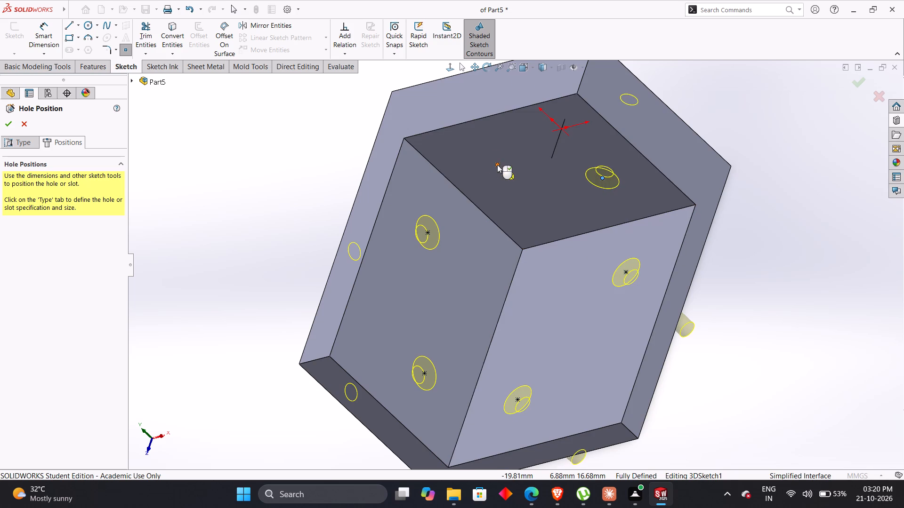
middle_click_drag(244, 245, 218, 168)
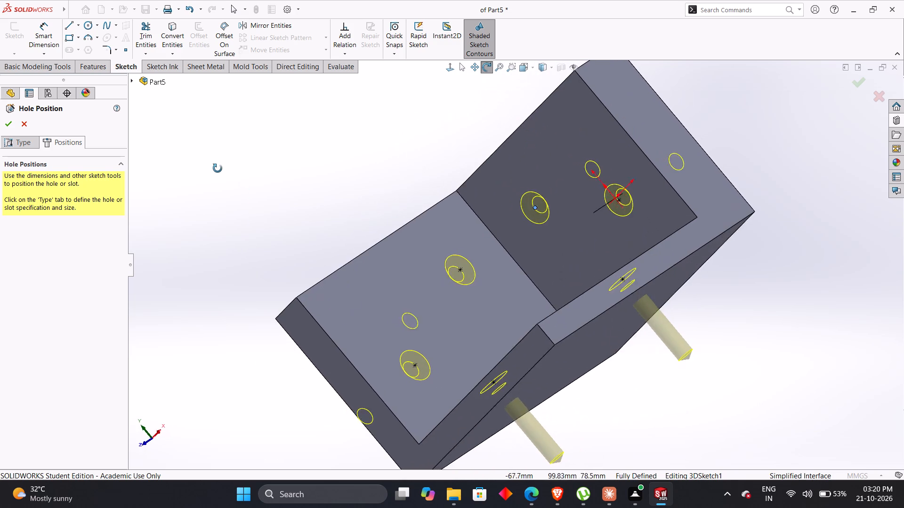
middle_click_drag(218, 168, 205, 179)
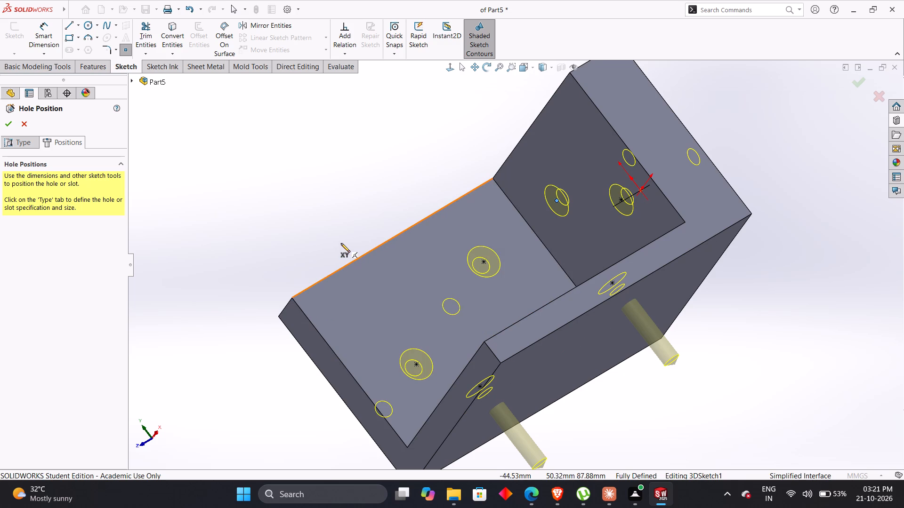
left_click(13, 127)
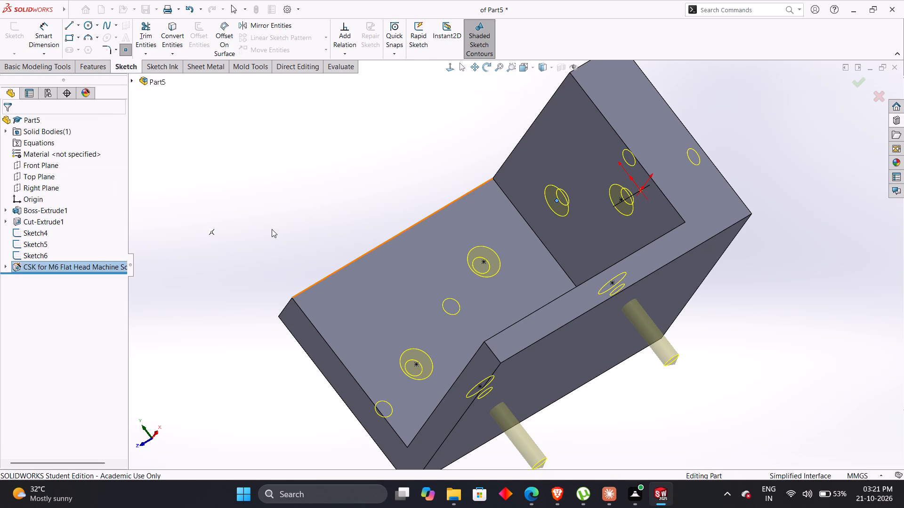
Examine the six countersunk holes from the inner and outer sides of the bracket.
middle_click_drag(272, 229, 287, 308)
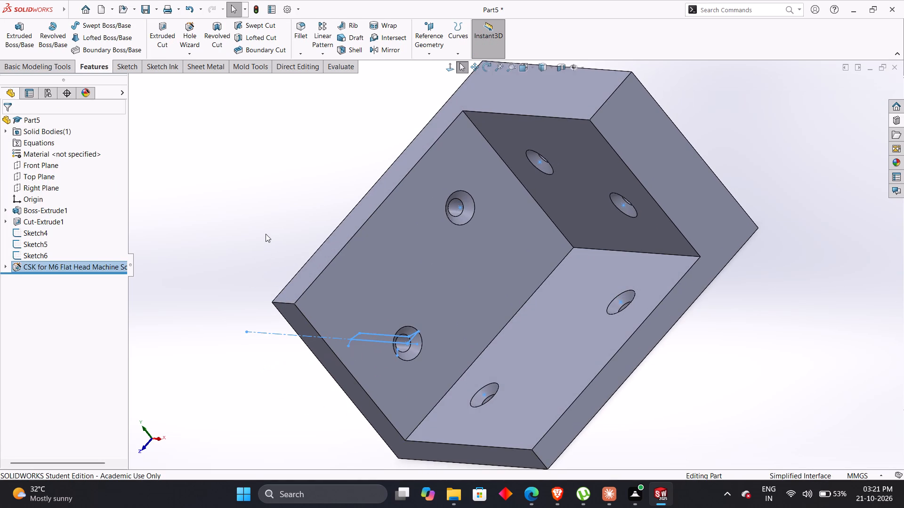
left_click(266, 234)
left_click(249, 217)
middle_click_drag(234, 229, 217, 227)
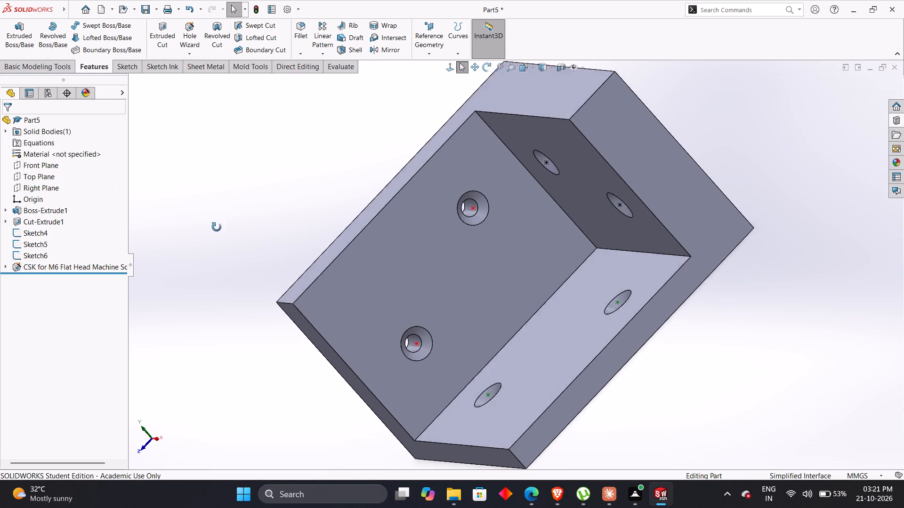
middle_click_drag(217, 227, 258, 173)
middle_click_drag(271, 313, 271, 250)
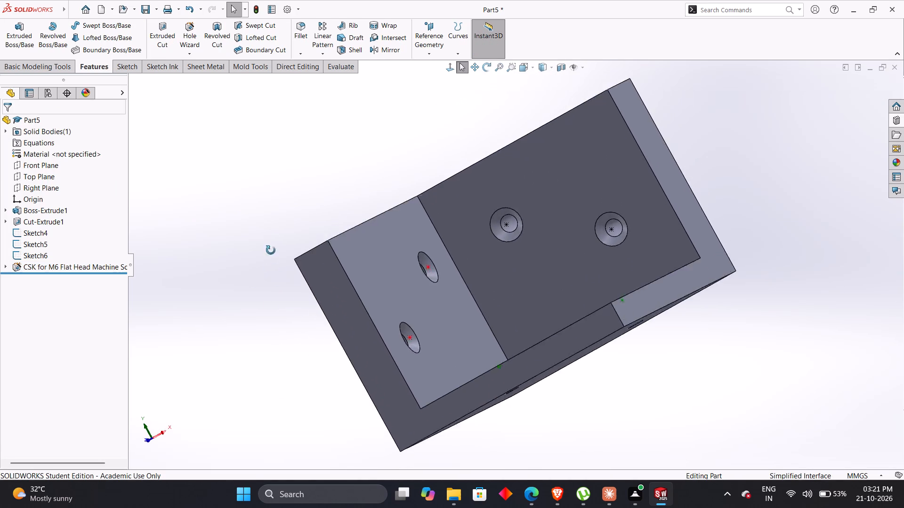
middle_click_drag(271, 250, 254, 234)
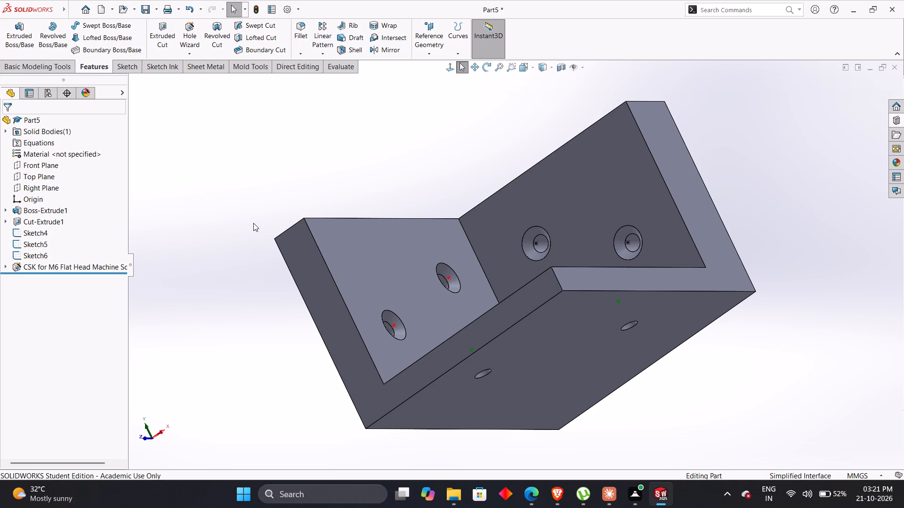
middle_click_drag(229, 245, 229, 246)
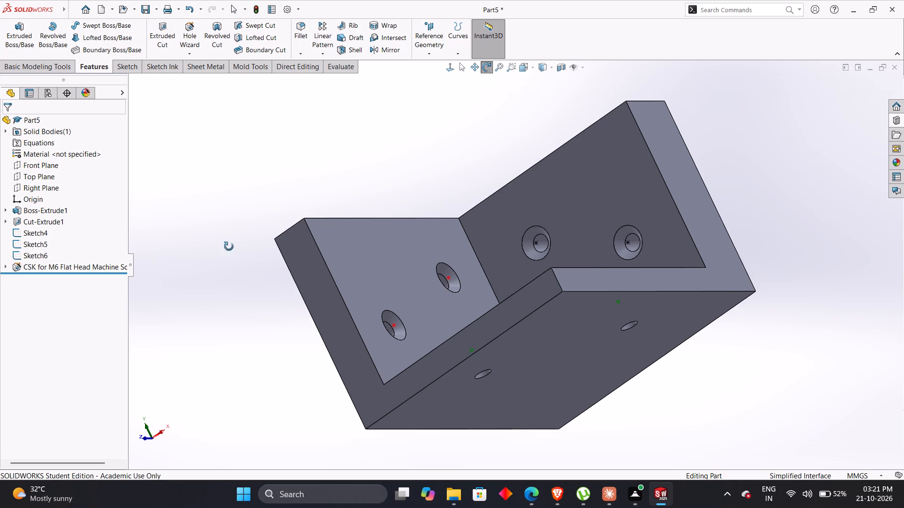
middle_click_drag(229, 246, 217, 303)
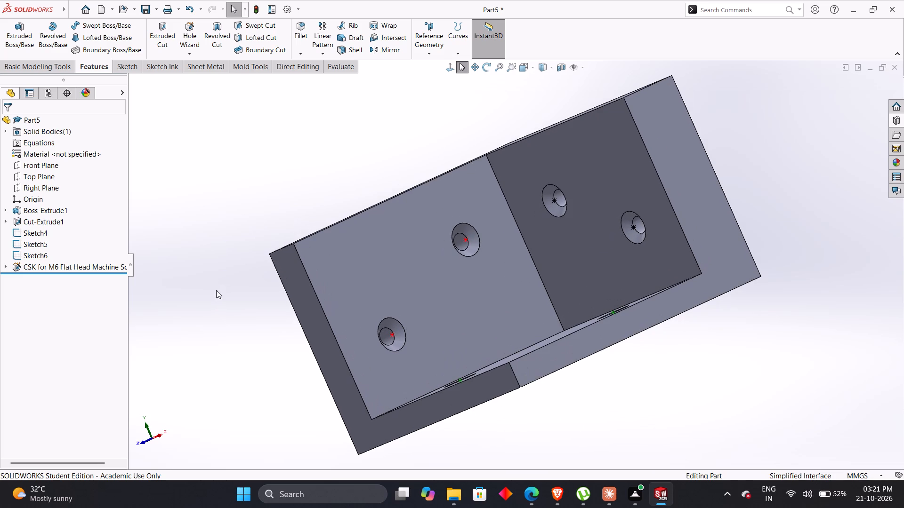
Check the fillet callout in the PDF drawing and fillet the floor plate's free corner edge with a 10 mm radius.
key("alt+Tab")
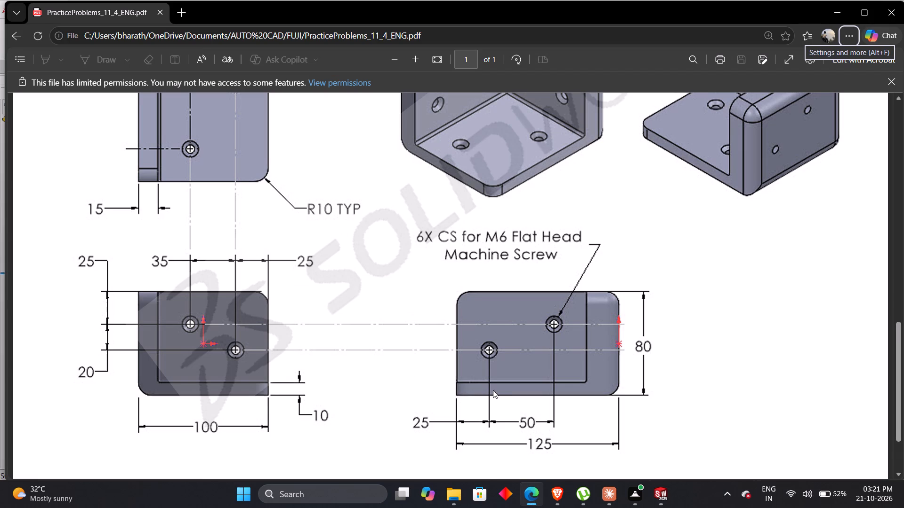
scroll(390, 290, "up", 2)
key("alt+Tab")
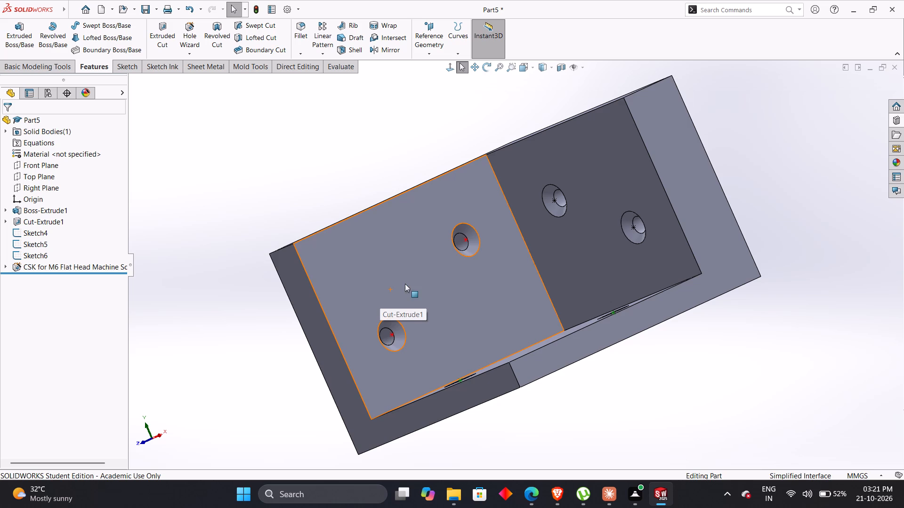
left_click(228, 214)
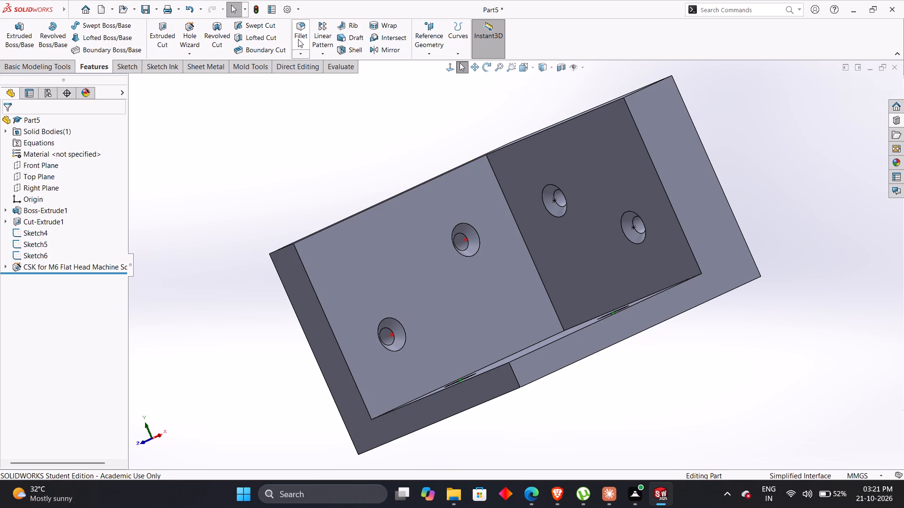
left_click(298, 39)
middle_click_drag(229, 206, 250, 152)
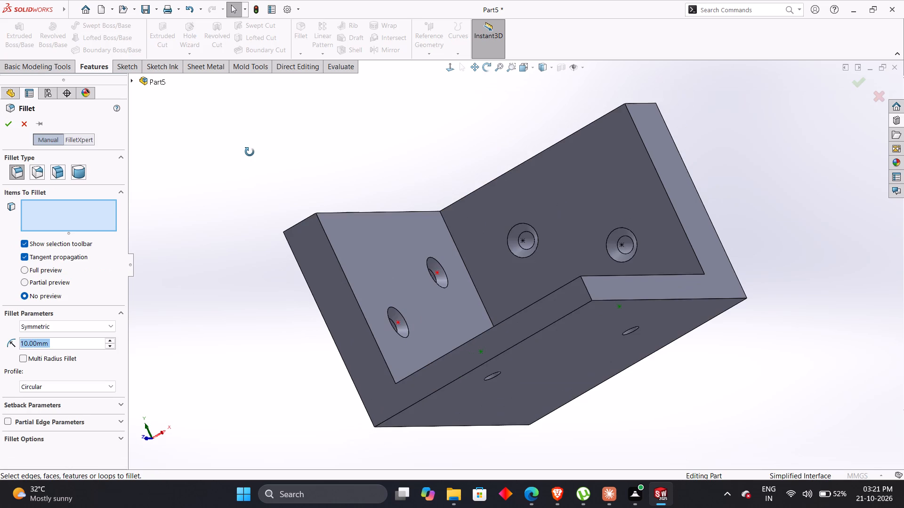
middle_click_drag(250, 152, 248, 236)
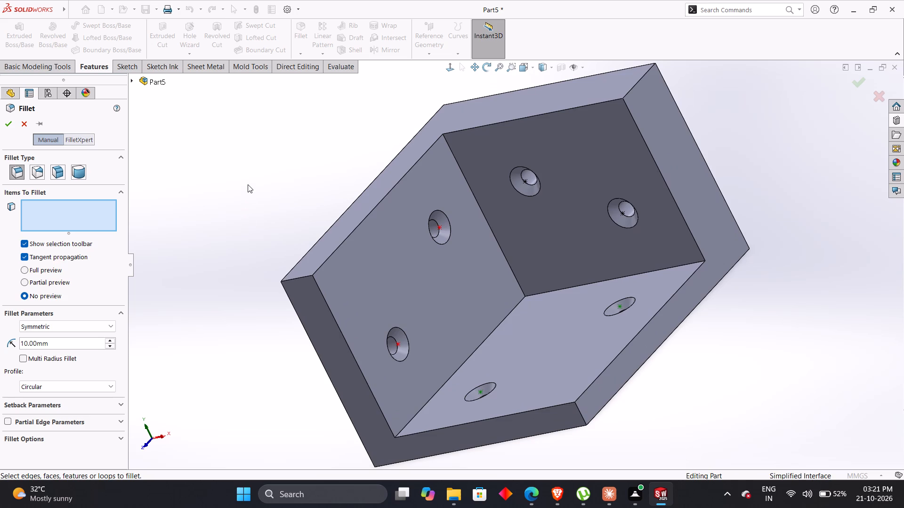
key("alt+Tab")
key("alt+Tab")
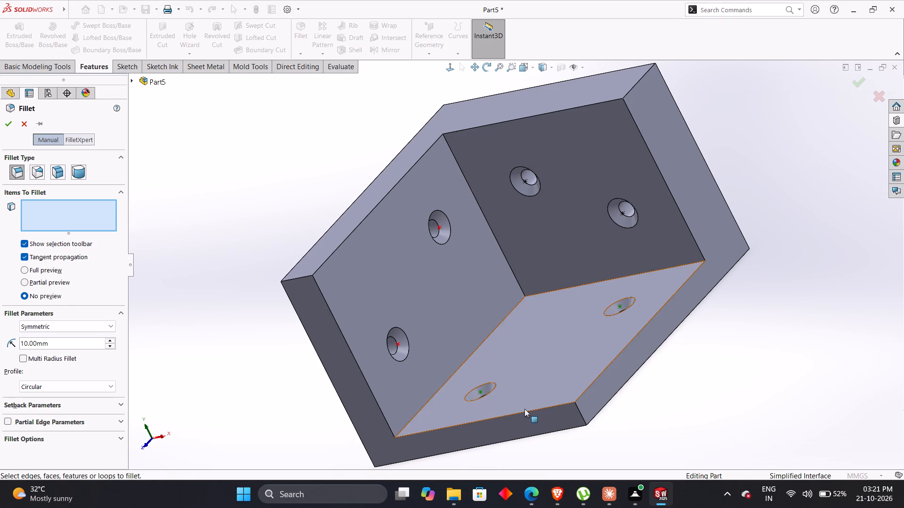
left_click(581, 412)
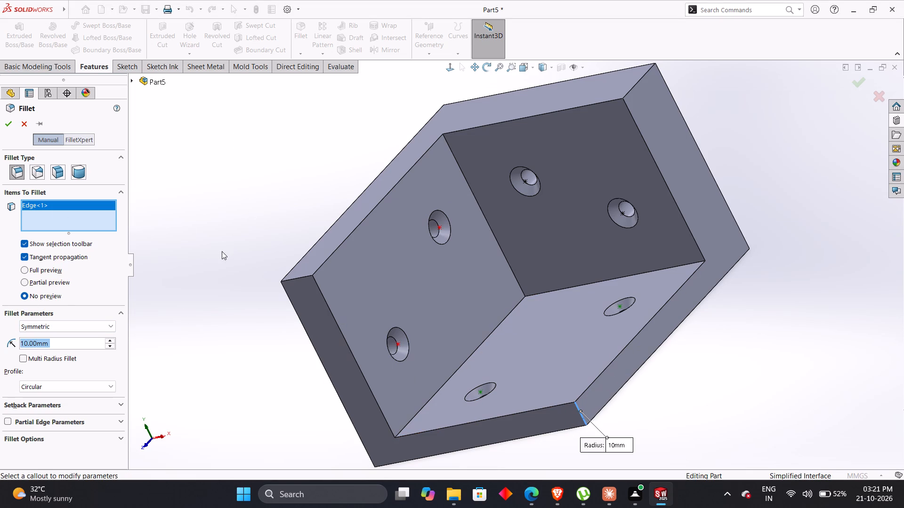
left_click(7, 127)
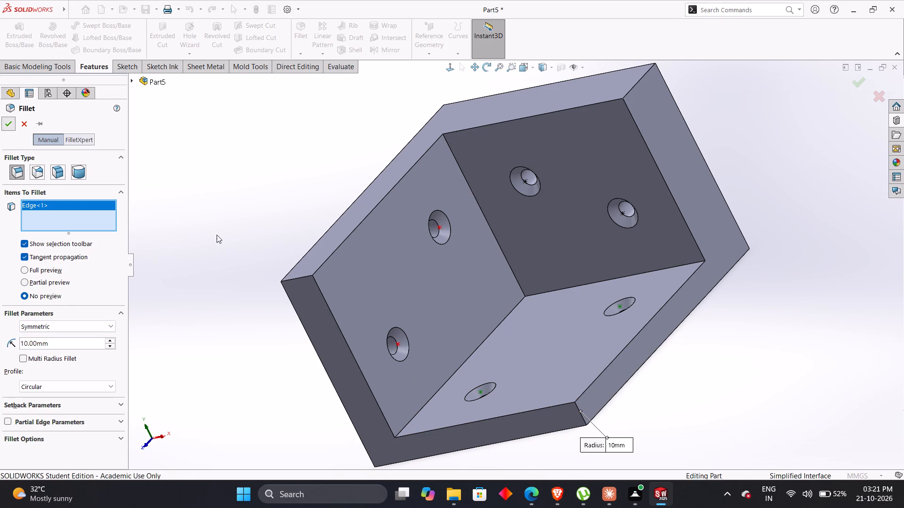
left_click(217, 235)
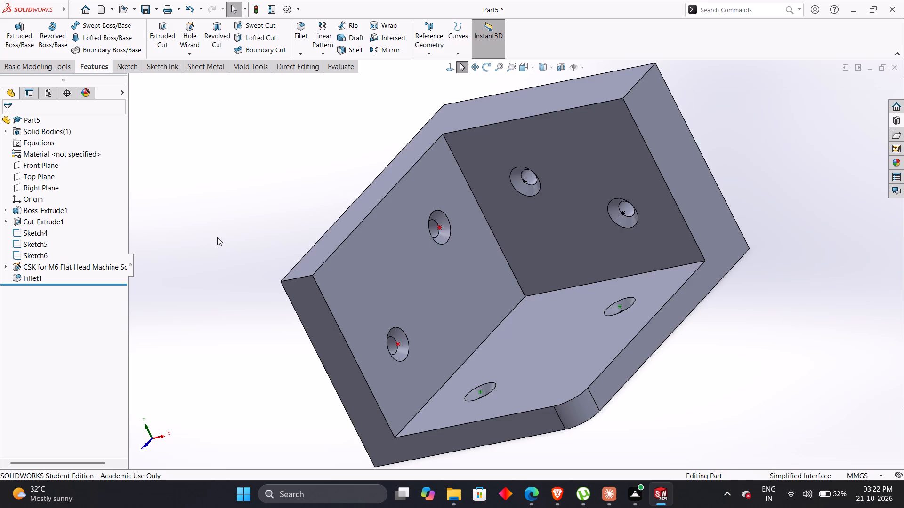
Add both walls' upper free corner edges and the four edges of the thicker wall's outer face to the existing 10 mm fillet.
middle_click_drag(219, 236, 200, 262)
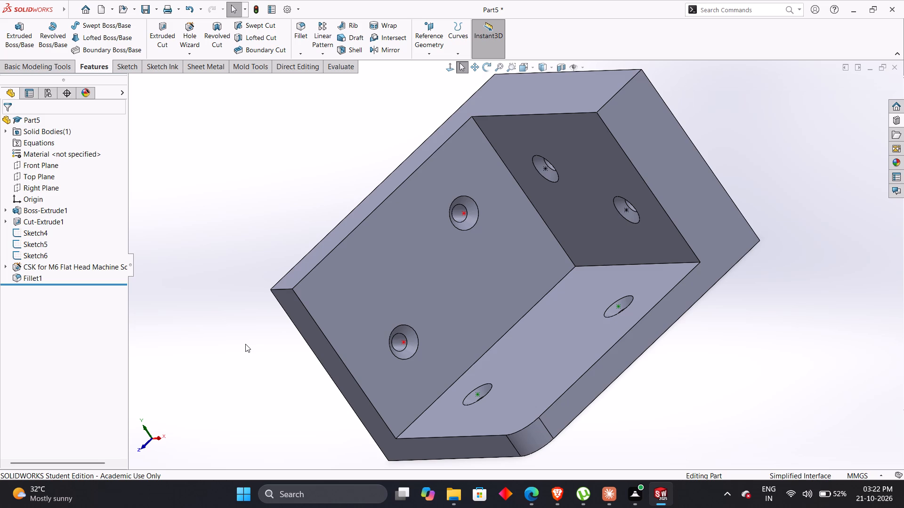
right_click(32, 276)
left_click(41, 253)
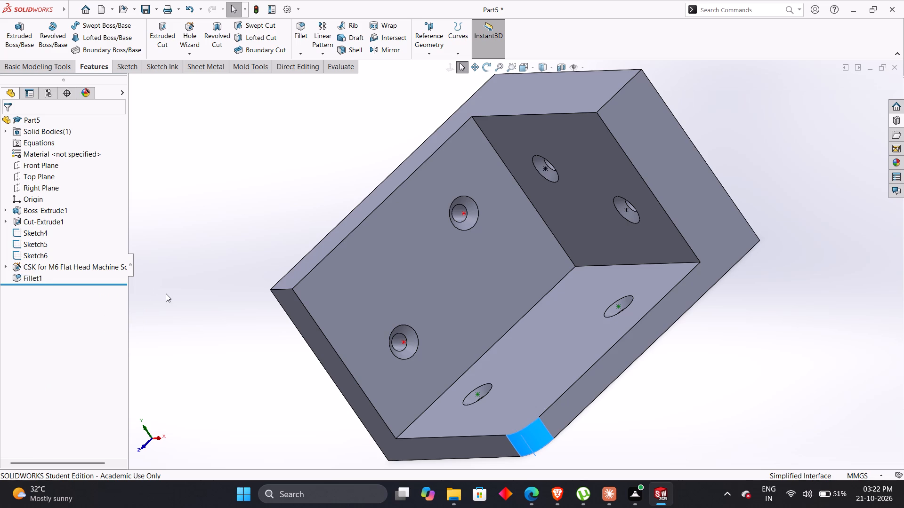
left_click(280, 290)
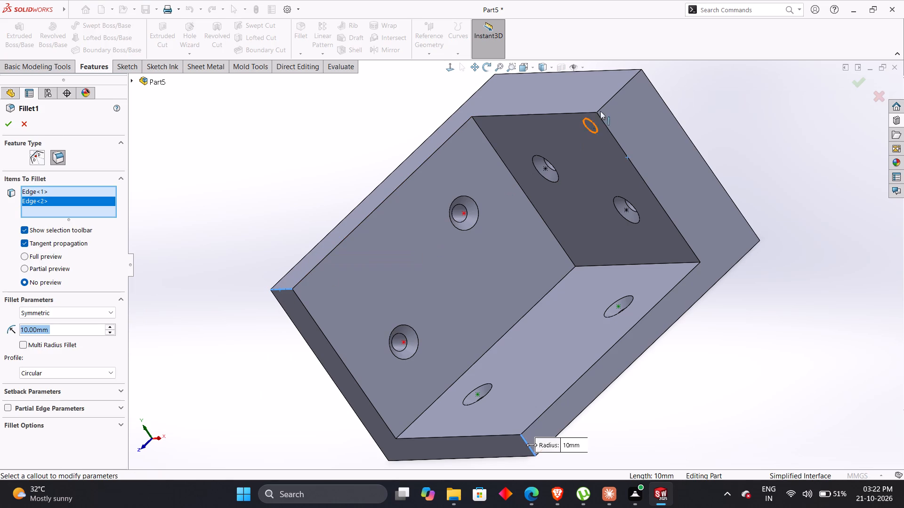
left_click(608, 101)
middle_click_drag(573, 167, 540, 221)
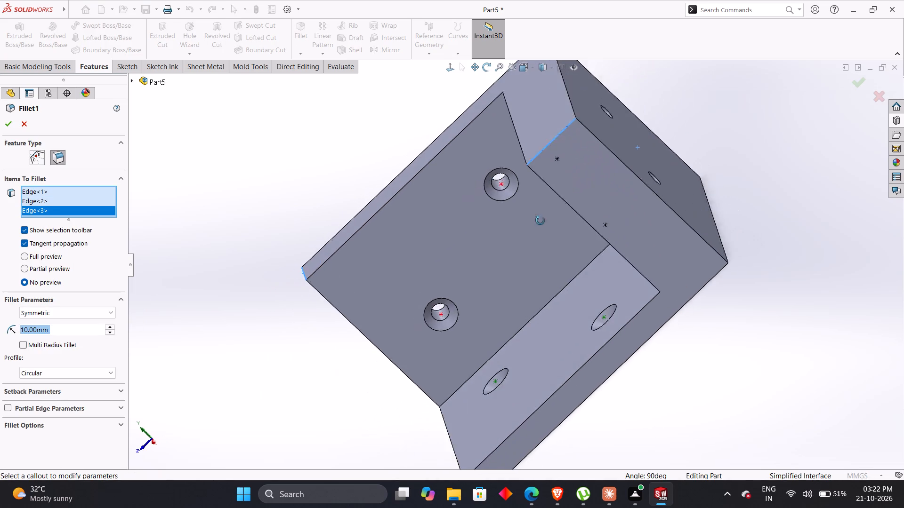
middle_click_drag(540, 221, 524, 234)
left_click(562, 185)
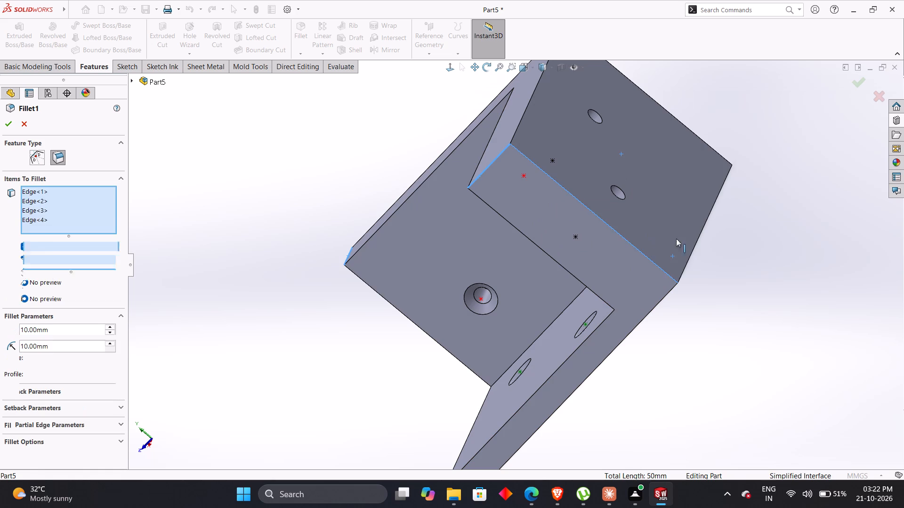
left_click(693, 249)
middle_click_drag(693, 250, 659, 328)
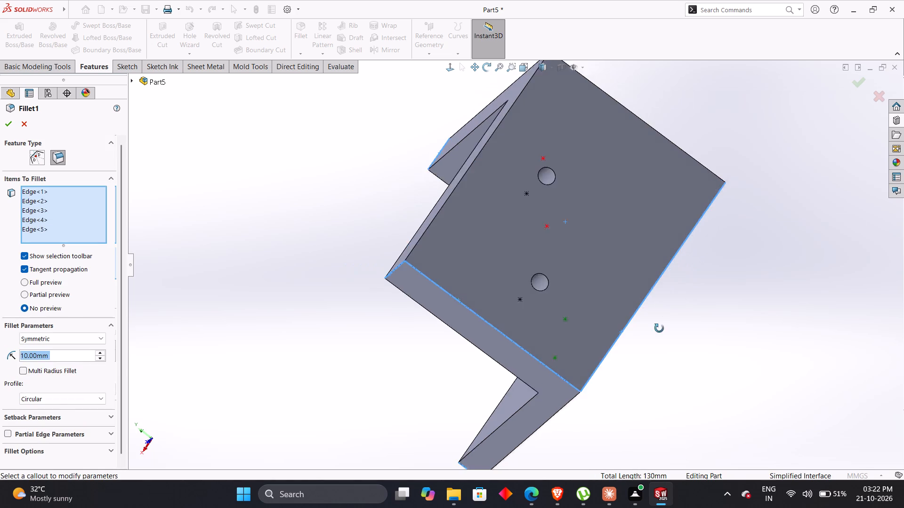
middle_click_drag(659, 328, 649, 349)
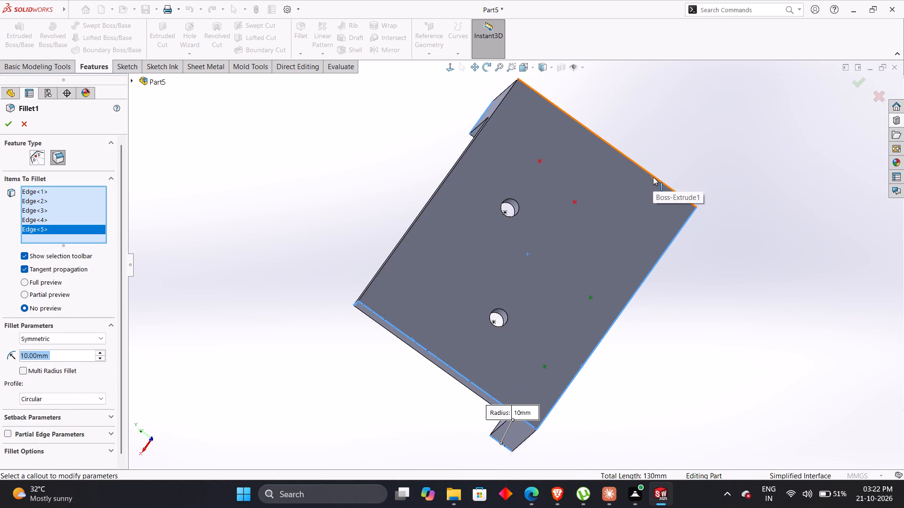
left_click(653, 177)
middle_click_drag(412, 222, 445, 234)
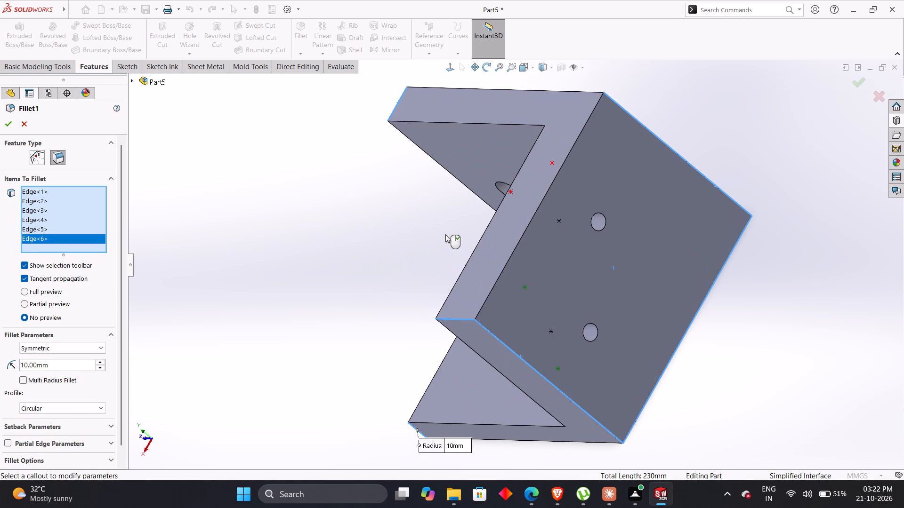
left_click(515, 250)
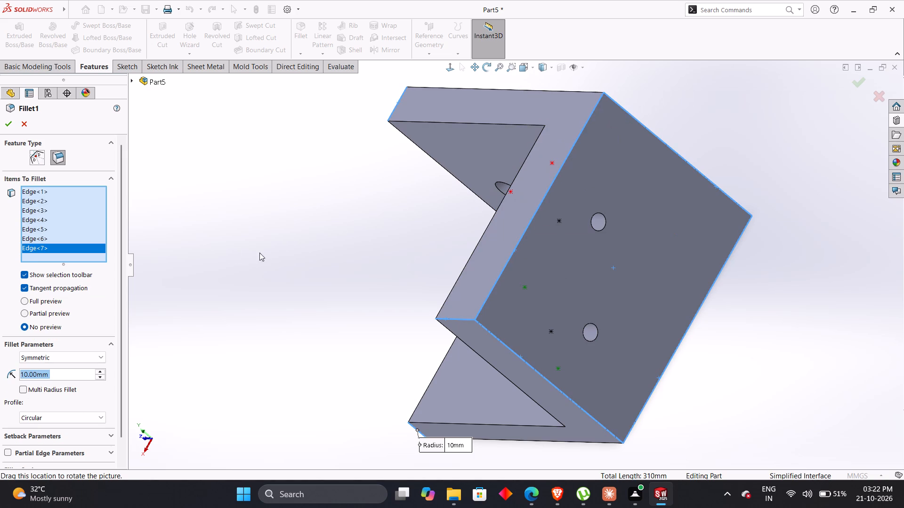
left_click(13, 126)
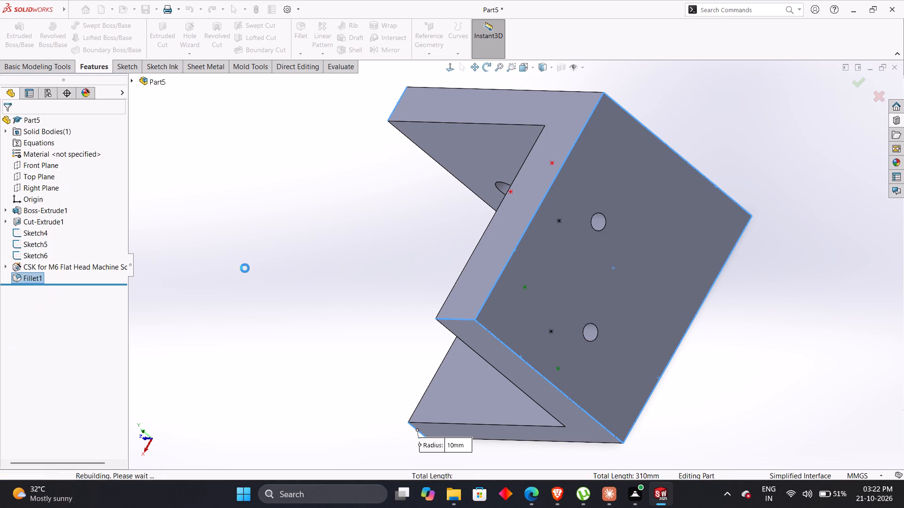
left_click(263, 262)
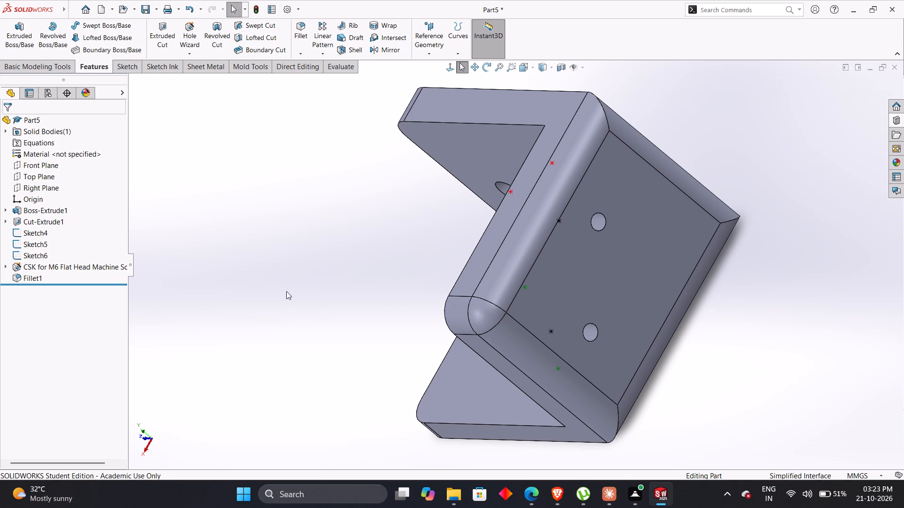
Edit the 10 mm fillet again to include the bottom outer edge of the thinner wall.
middle_click_drag(315, 301, 225, 392)
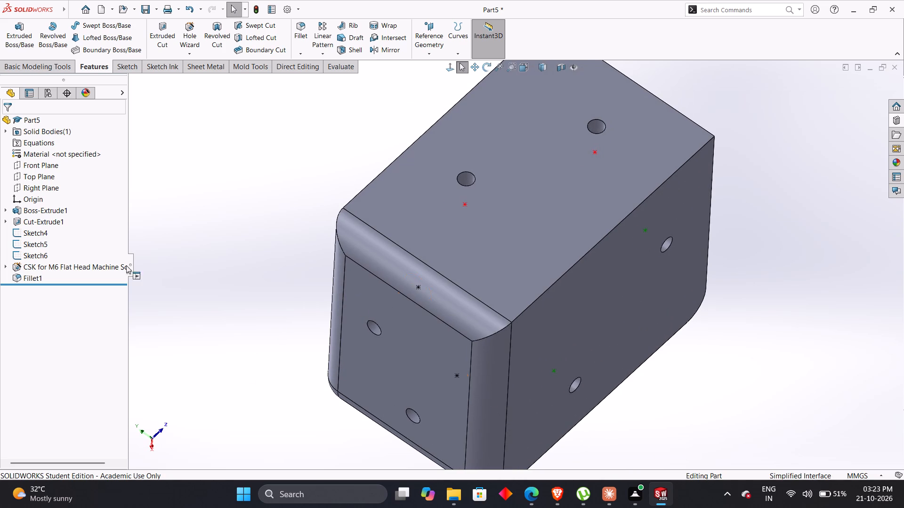
left_click(21, 277)
left_click(32, 246)
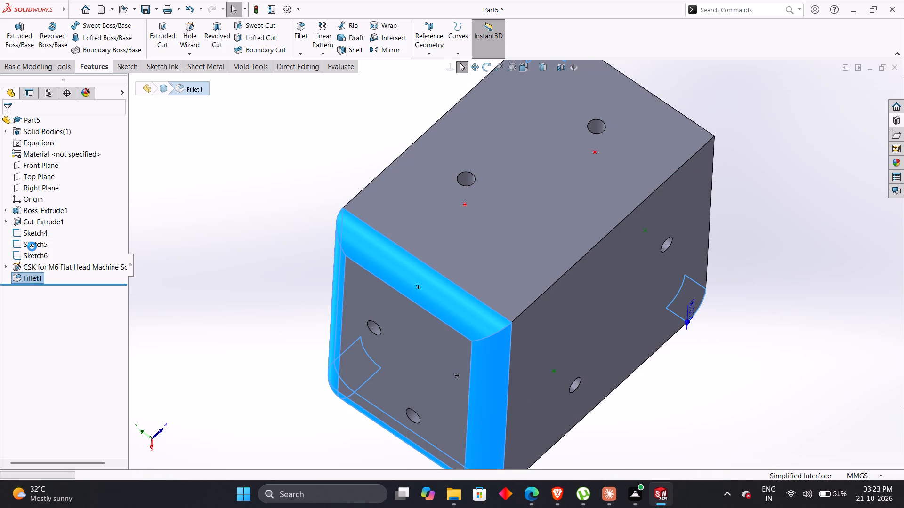
middle_click_drag(329, 291, 425, 254)
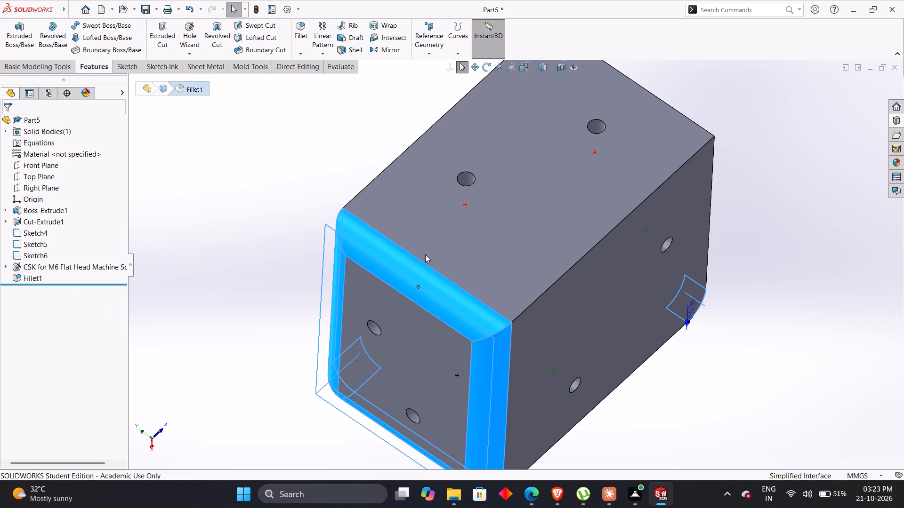
middle_click_drag(425, 254, 411, 264)
middle_click_drag(274, 294, 320, 273)
middle_click_drag(261, 287, 284, 277)
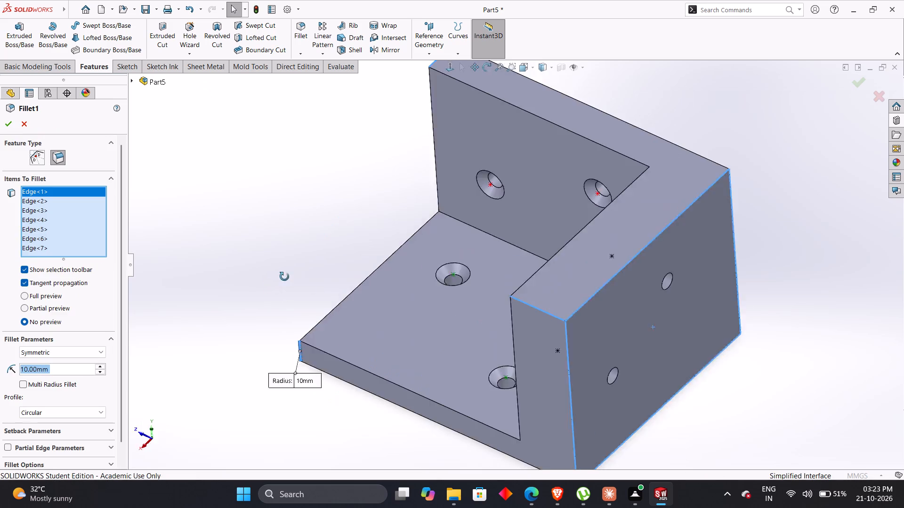
middle_click_drag(284, 277, 223, 321)
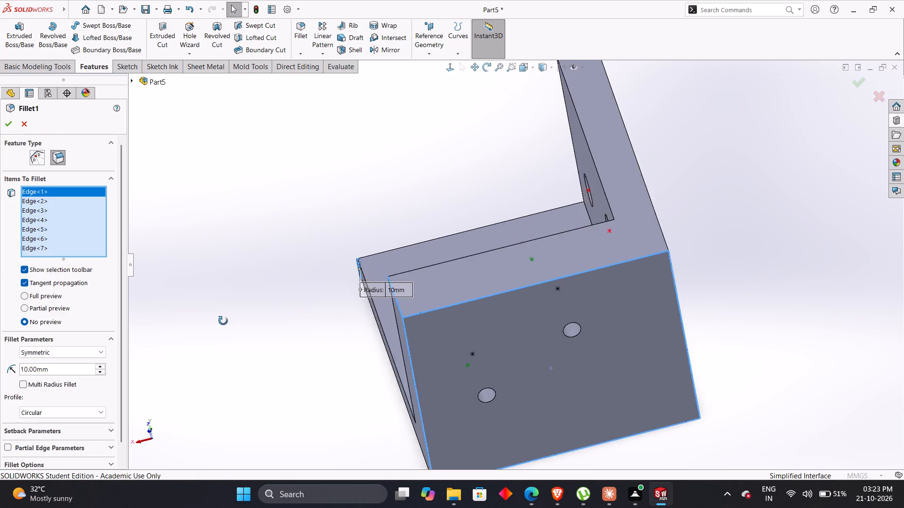
middle_click_drag(223, 321, 162, 262)
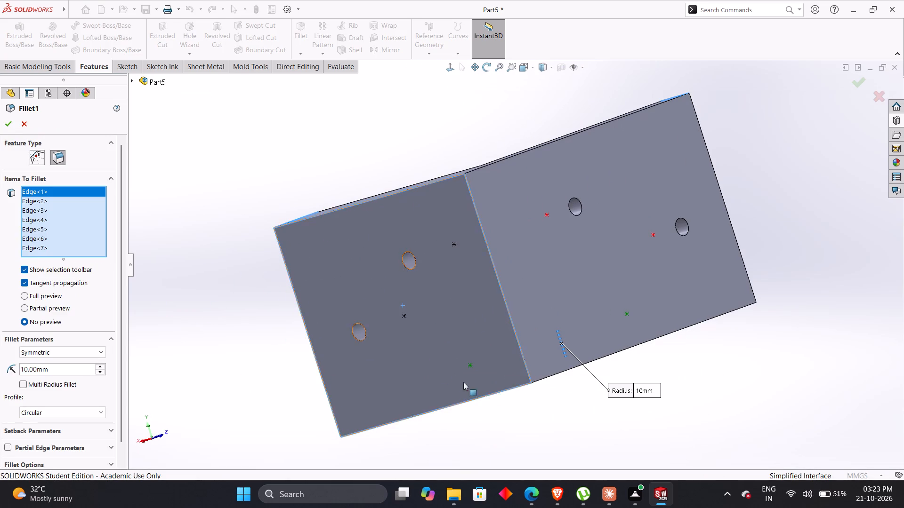
left_click(544, 378)
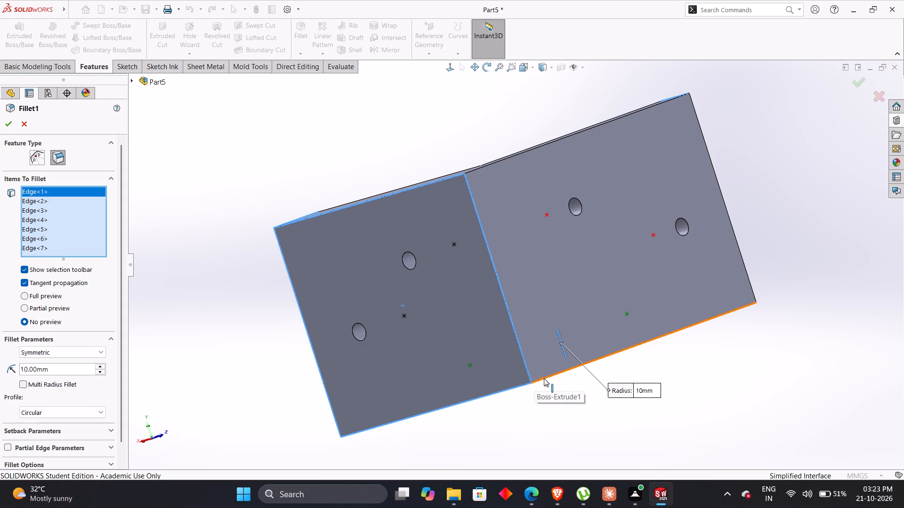
left_click(11, 121)
Compare the filleted bracket with the views in the PDF drawing and check the fillet callouts.
middle_click_drag(216, 207, 310, 246)
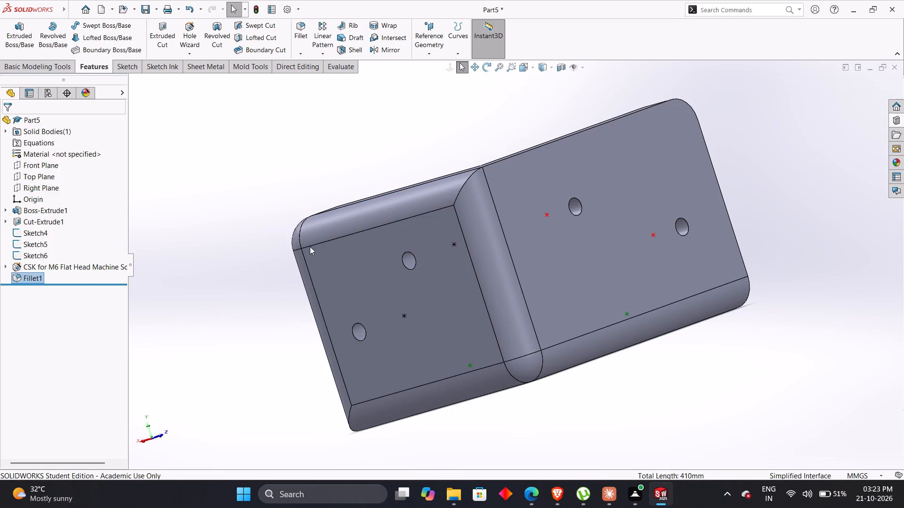
middle_click_drag(310, 246, 273, 243)
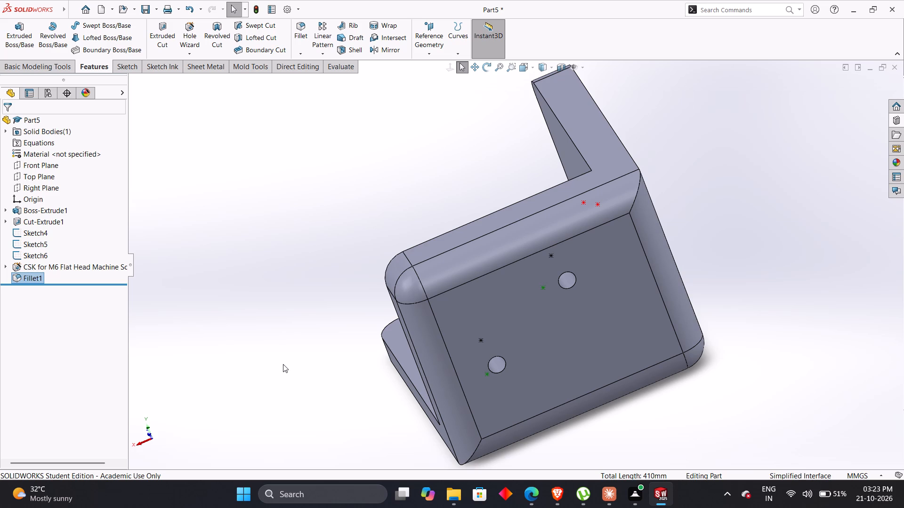
key("alt+Tab")
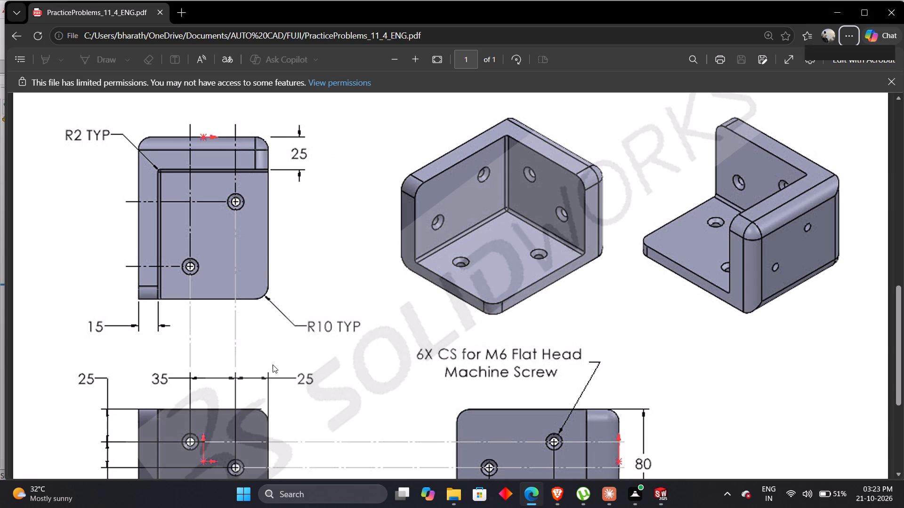
scroll(267, 364, "up", 1)
scroll(267, 364, "down", 2)
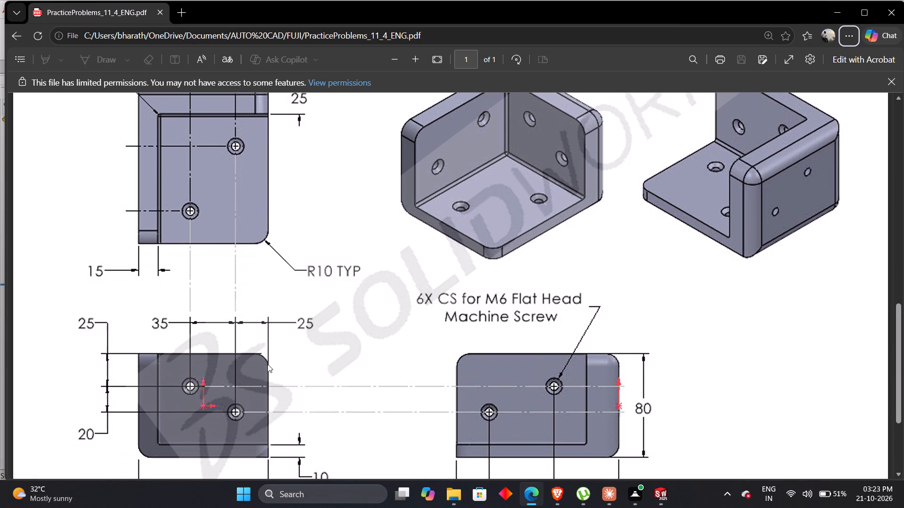
scroll(267, 364, "down", 1)
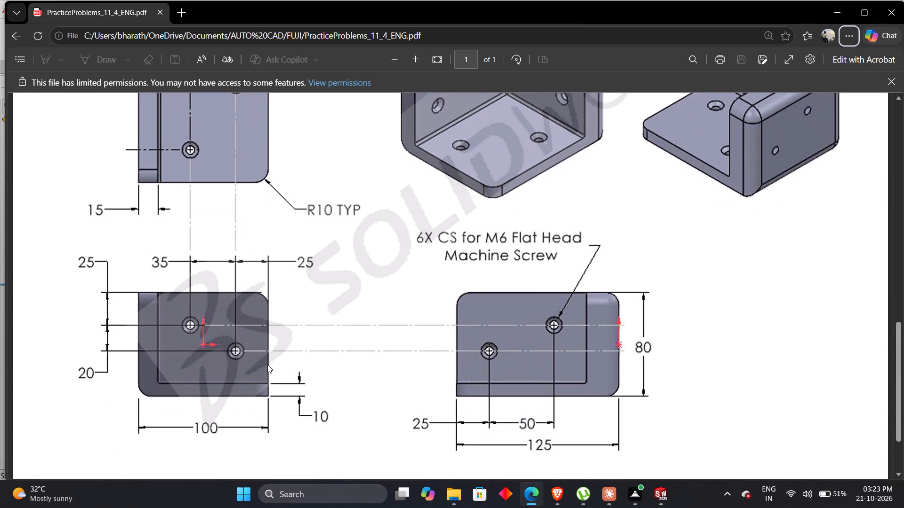
scroll(267, 365, "up", 2)
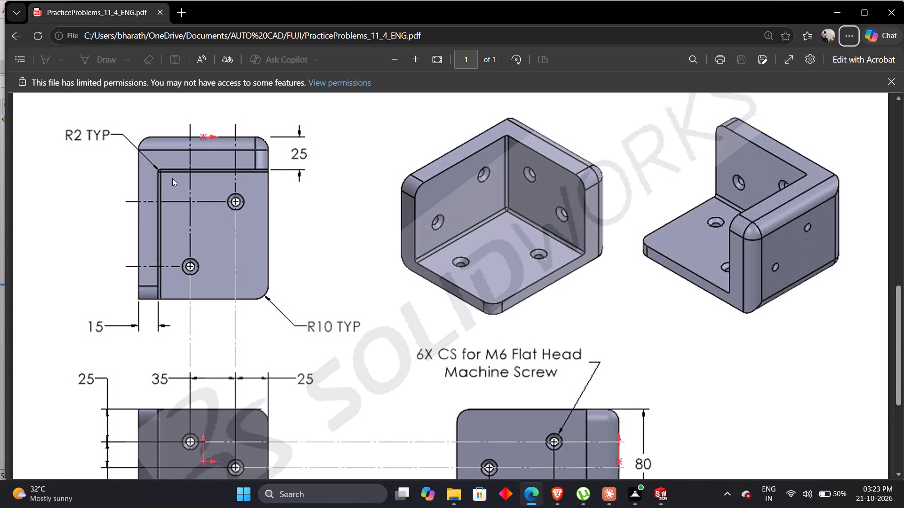
key("alt+Tab")
Fillet the three inner edges where the two walls and the floor meet with a 2 mm radius.
middle_click_drag(220, 226, 329, 214)
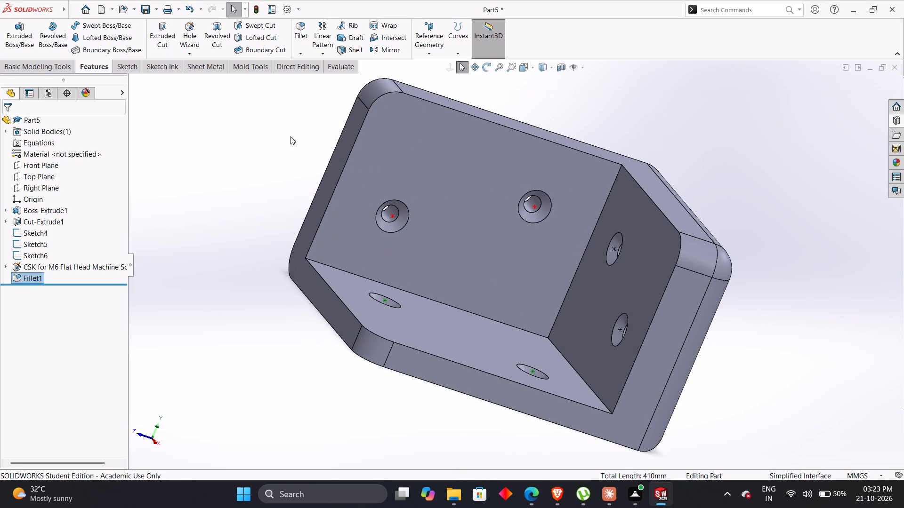
left_click(300, 27)
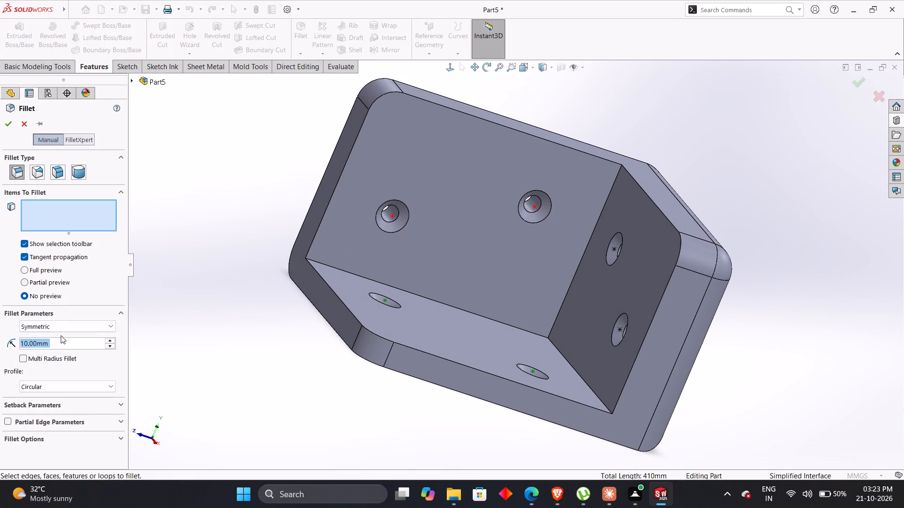
left_click(61, 342)
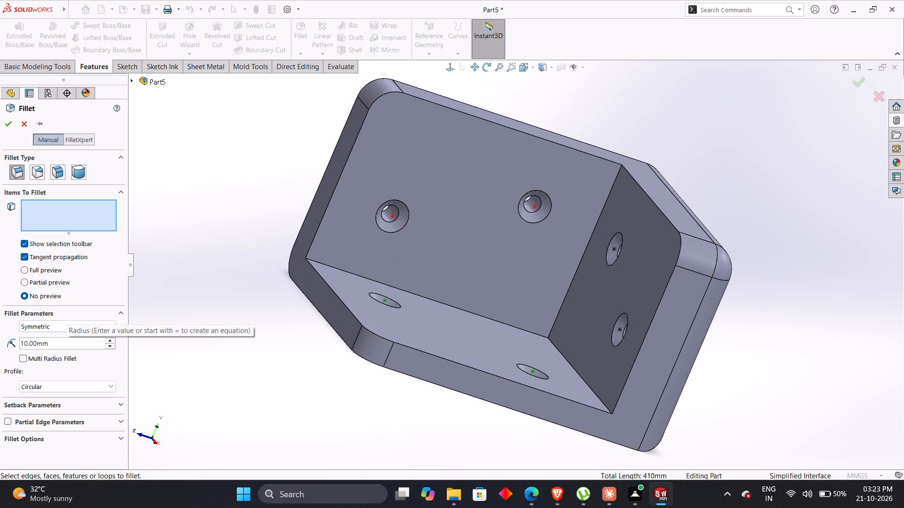
key("BackSpace")
key("BackSpace")
key("BackSpace")
key("BackSpace")
key("BackSpace")
key("BackSpace")
key("BackSpace")
key("BackSpace")
key("BackSpace")
key("BackSpace")
key("BackSpace")
key("BackSpace")
key("BackSpace")
key("BackSpace")
key("BackSpace")
key("BackSpace")
key("BackSpace")
key("BackSpace")
key("BackSpace")
key("BackSpace")
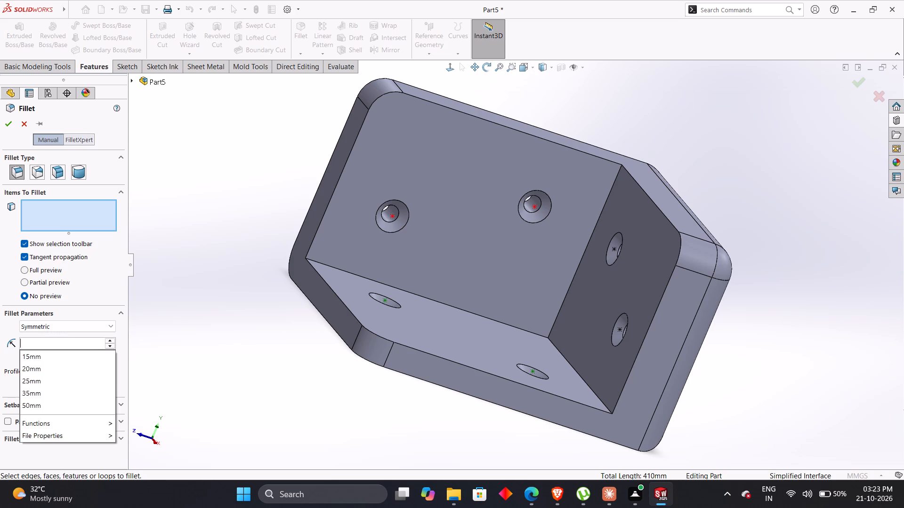
key("2")
key("Return")
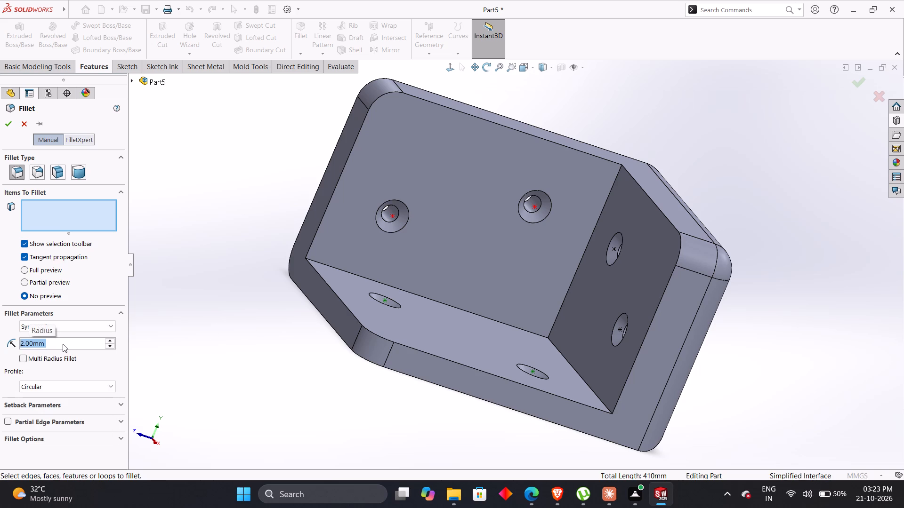
left_click(331, 267)
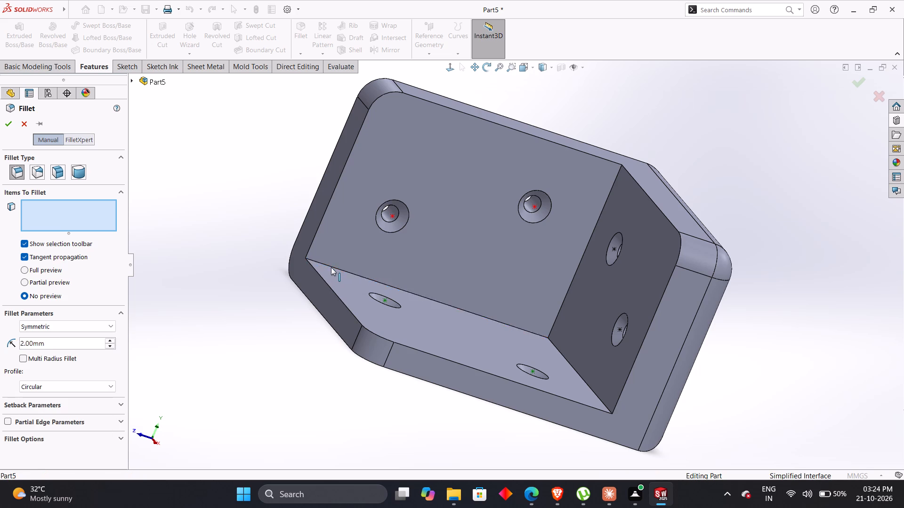
left_click(562, 306)
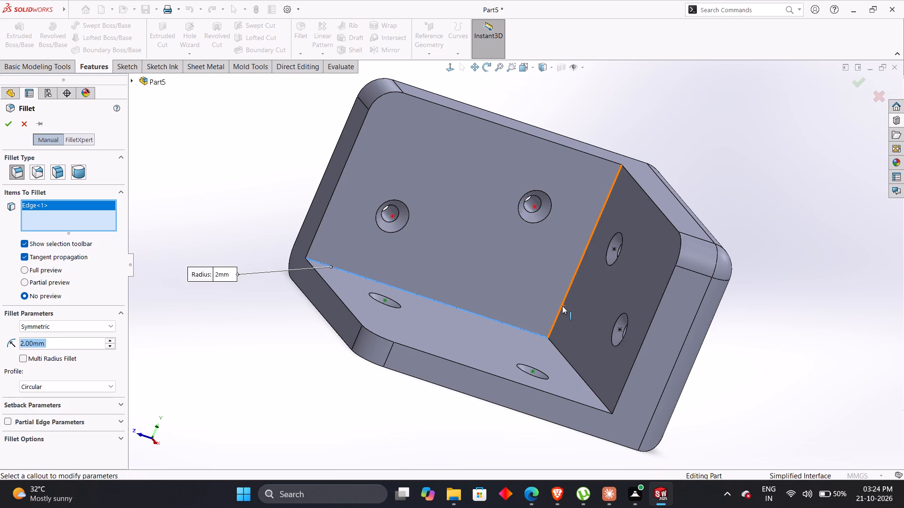
left_click(558, 351)
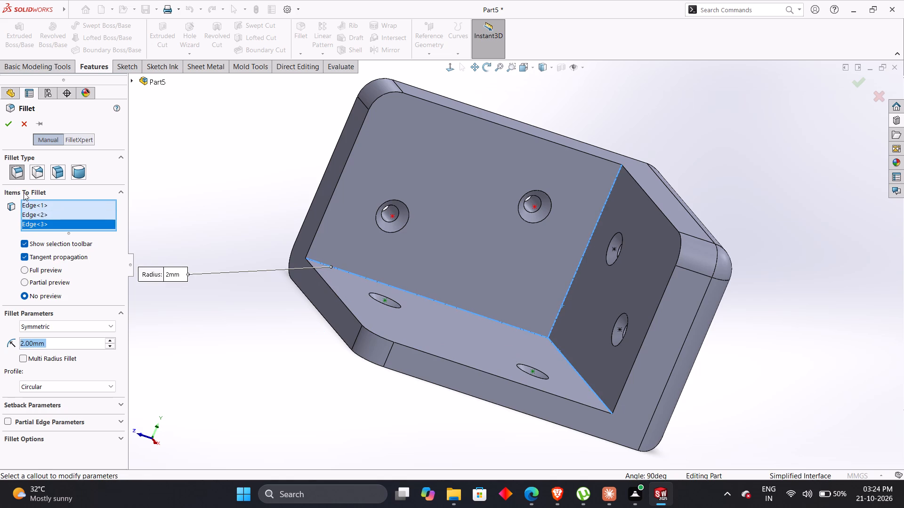
left_click(12, 127)
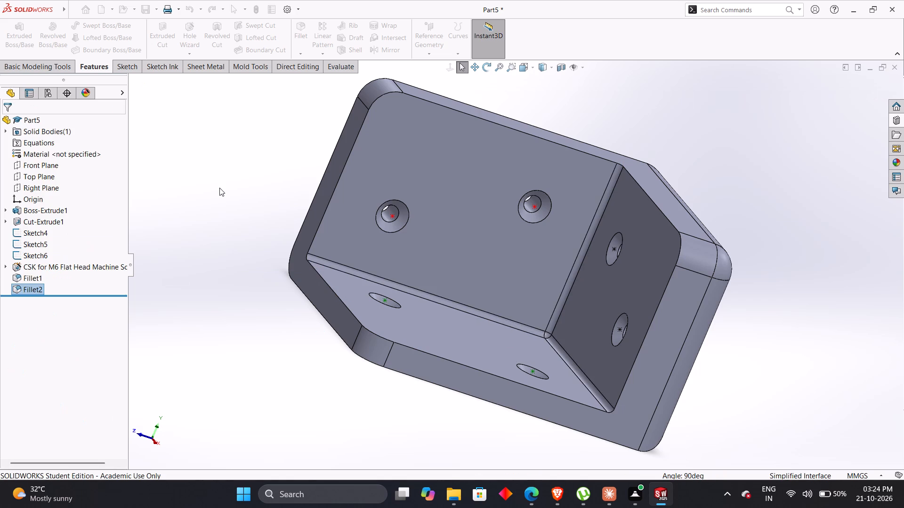
left_click(219, 188)
middle_click_drag(221, 190, 243, 221)
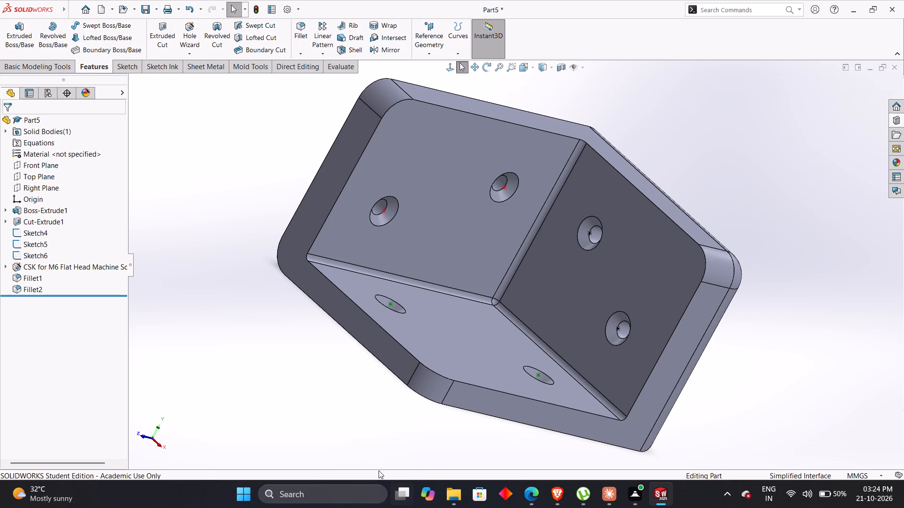
Hide the three hole-position sketches on the two walls and the floor, viewing the bracket in isometric.
key("ctrl+7")
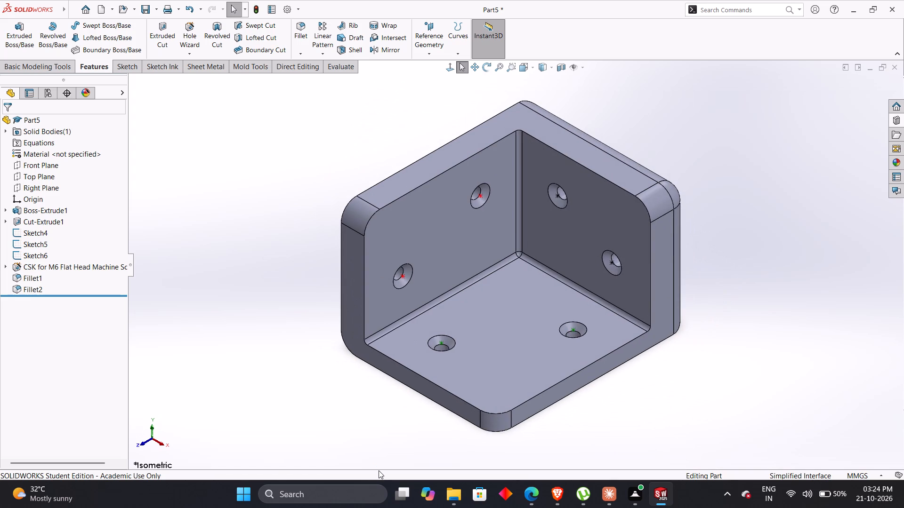
left_click(294, 355)
left_click(403, 276)
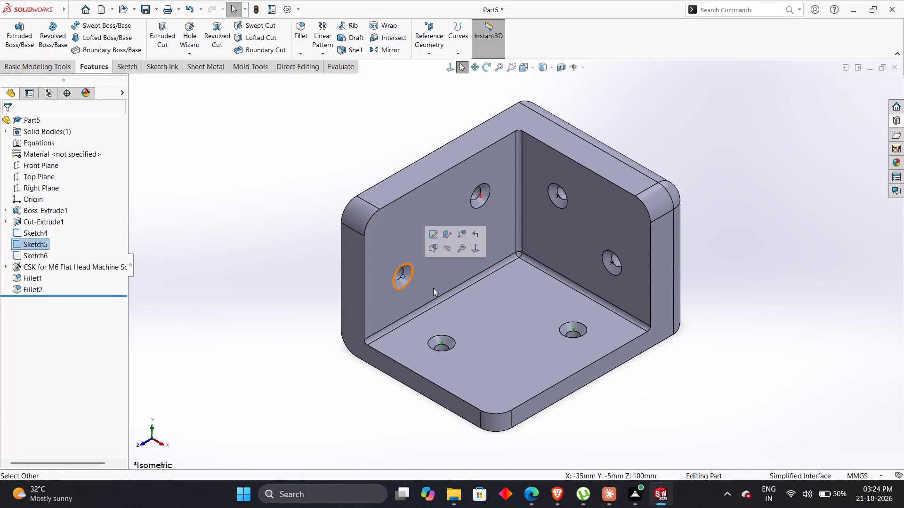
left_click(447, 249)
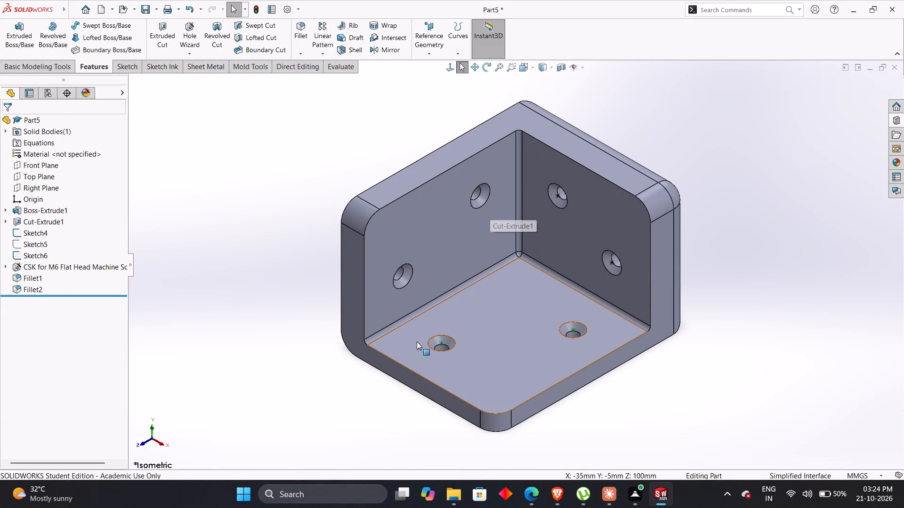
left_click(557, 195)
left_click(603, 167)
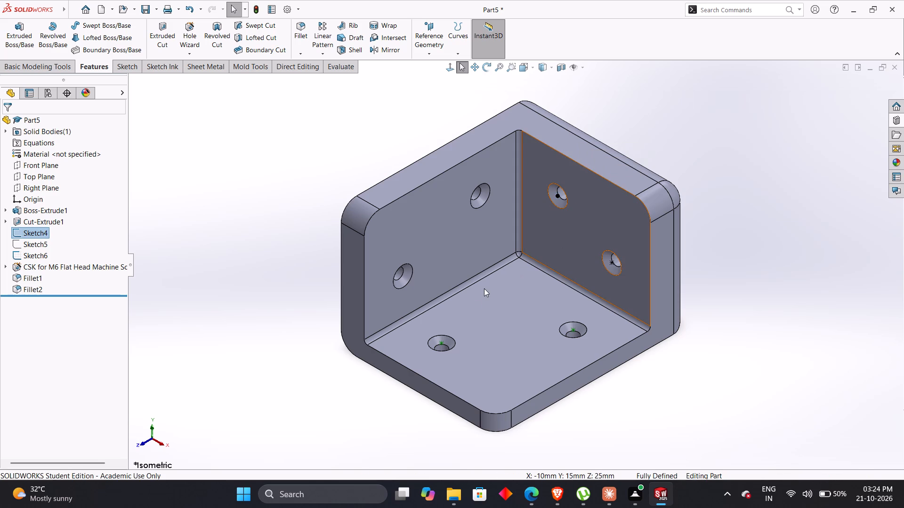
left_click(441, 341)
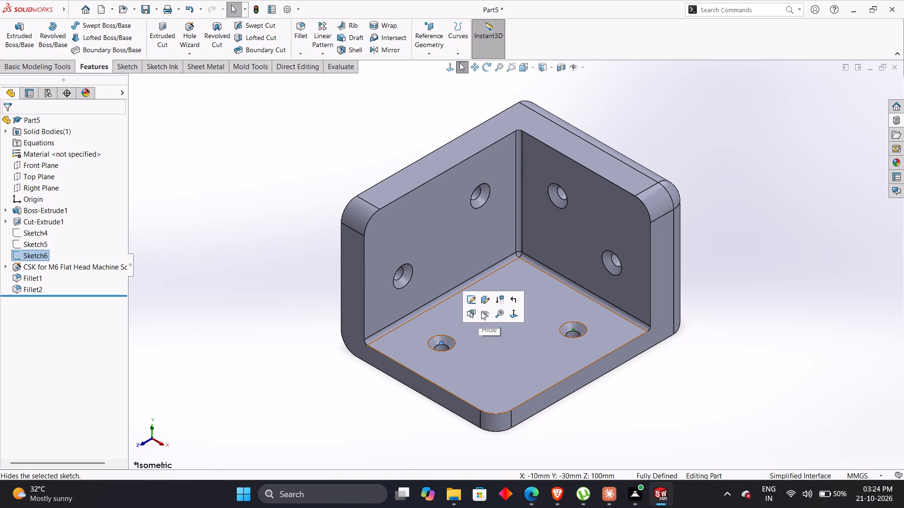
left_click(481, 311)
left_click(261, 331)
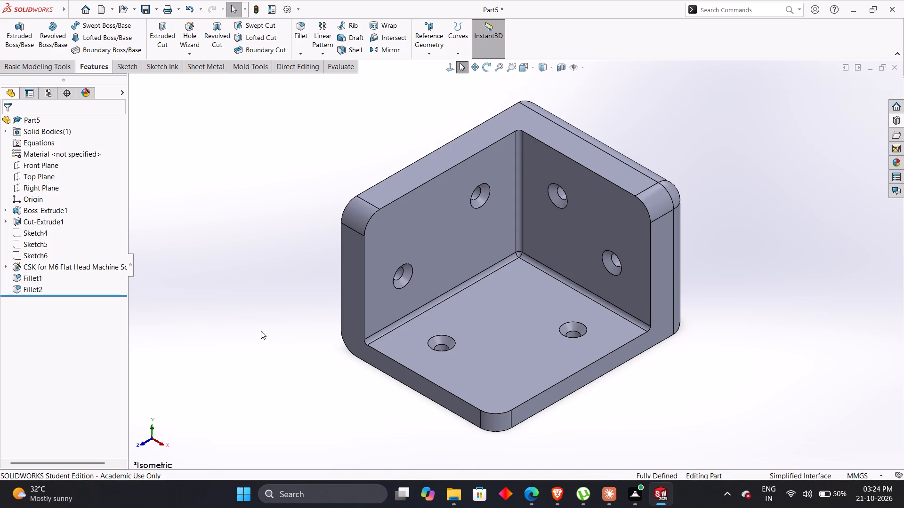
Compare the isometric bracket with the PDF drawing's views and dimensions, and look up the specified volume.
key("ctrl+7")
key("alt+Tab")
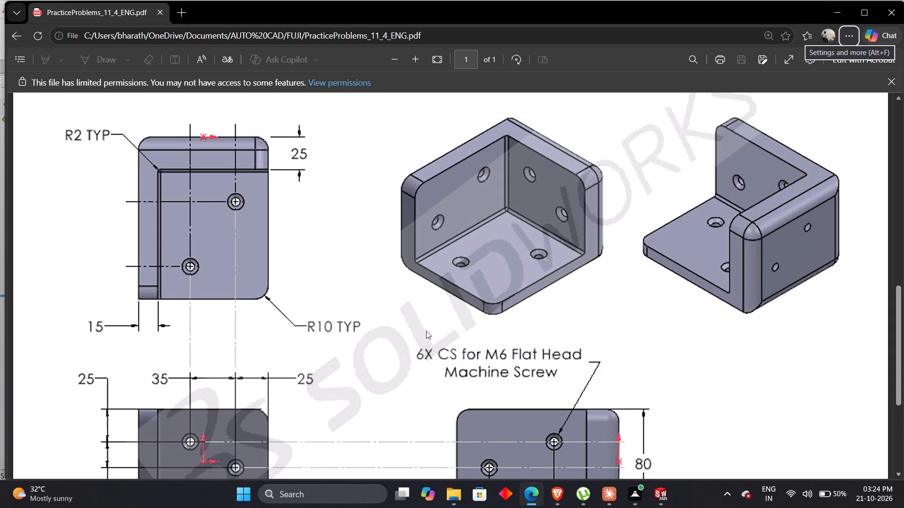
scroll(429, 325, "up", 1)
scroll(429, 325, "down", 1)
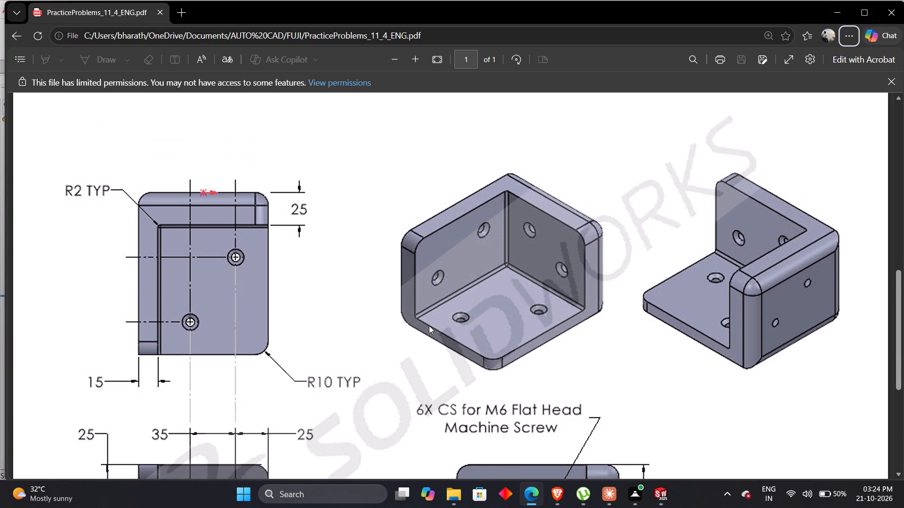
scroll(429, 325, "down", 5)
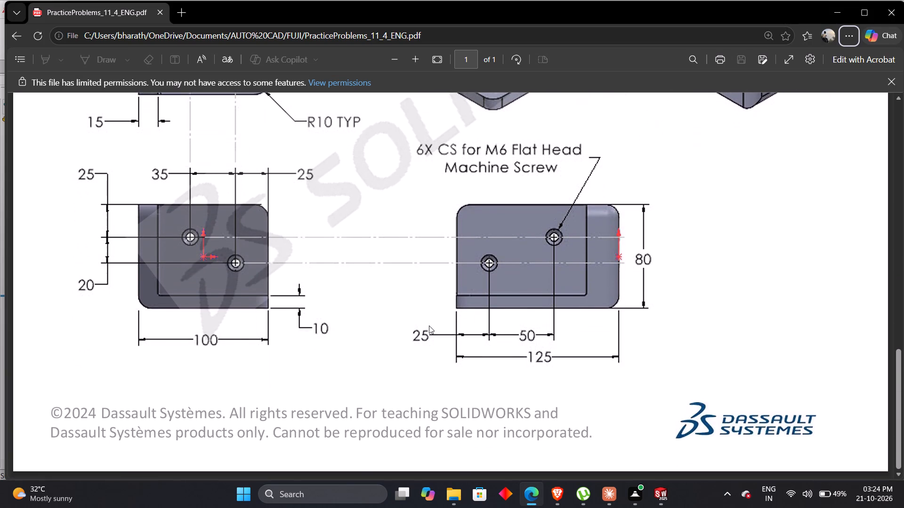
scroll(429, 325, "up", 9)
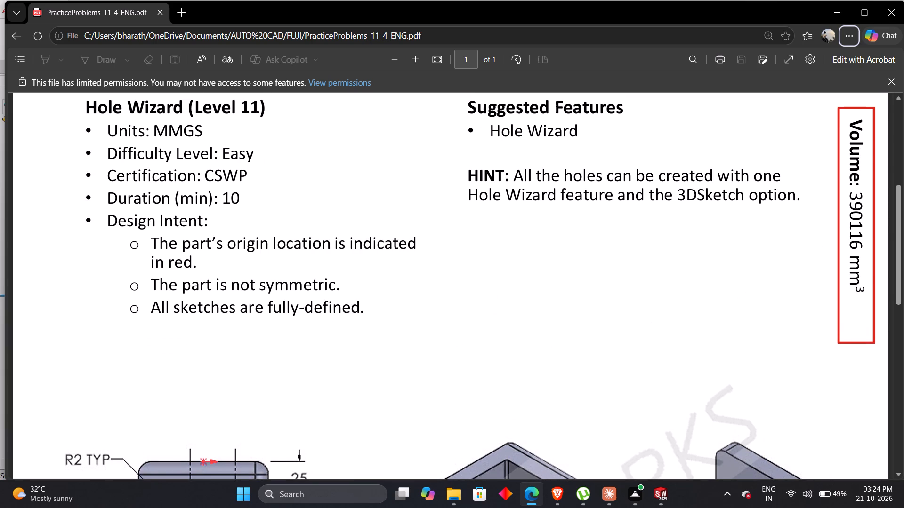
Evaluate the bracket's mass properties in SOLIDWORKS to check its volume against the drawing.
key("alt+Tab")
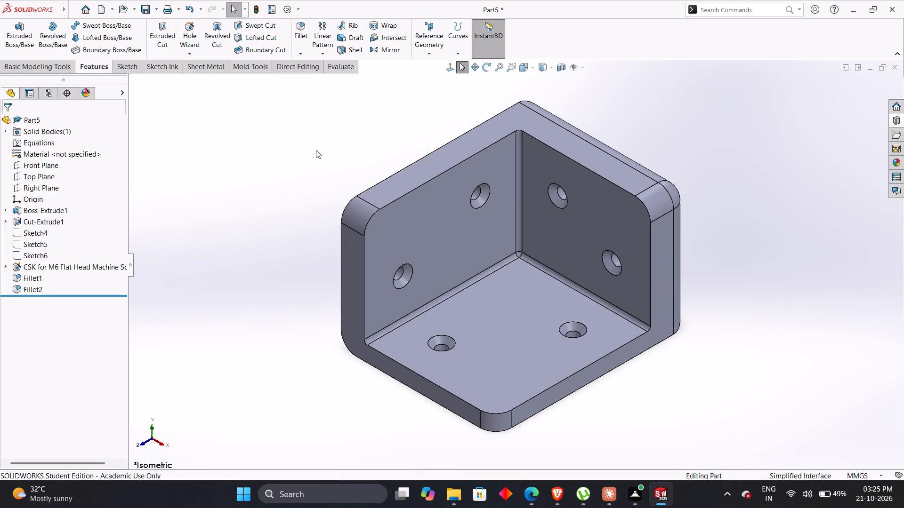
key("ctrl+shift+p")
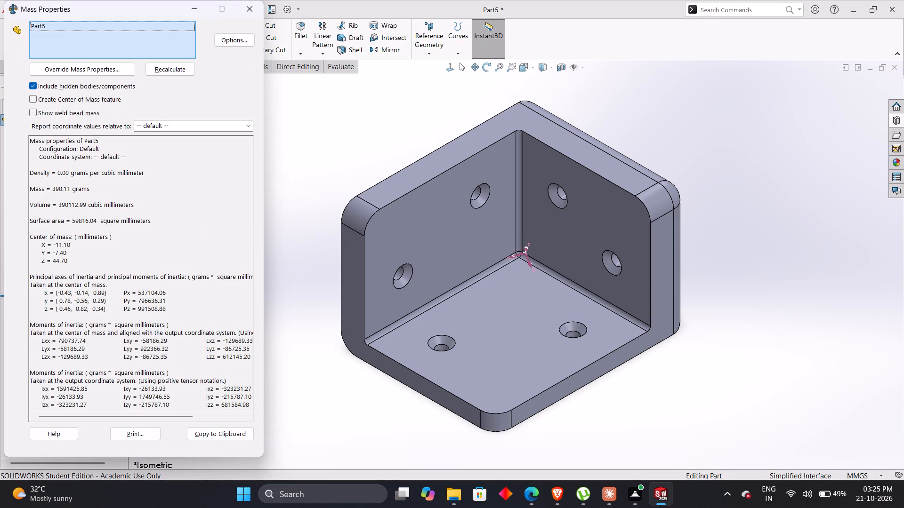
left_click(254, 15)
left_click(304, 231)
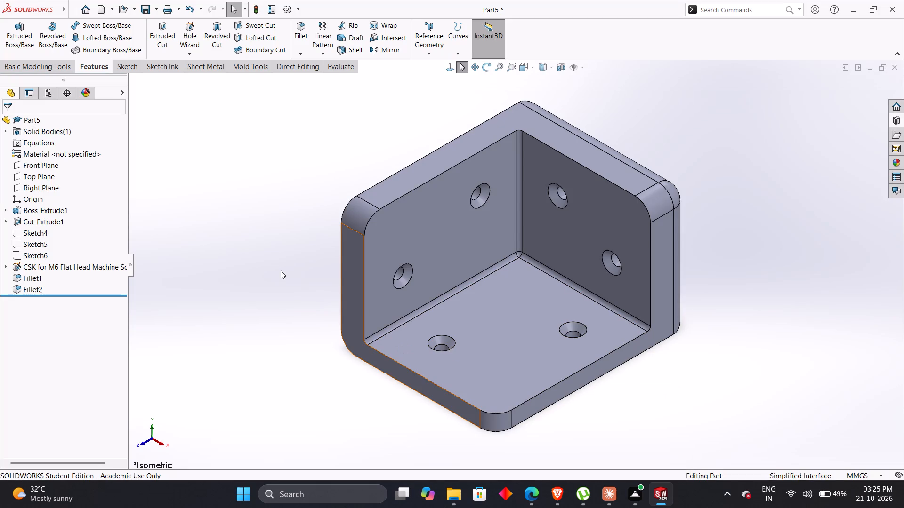
Save the part in the FUJI folder as "Corner Mounting Bracket with Countersunk Holes", copying the name from the Claude chat.
key("ctrl+s")
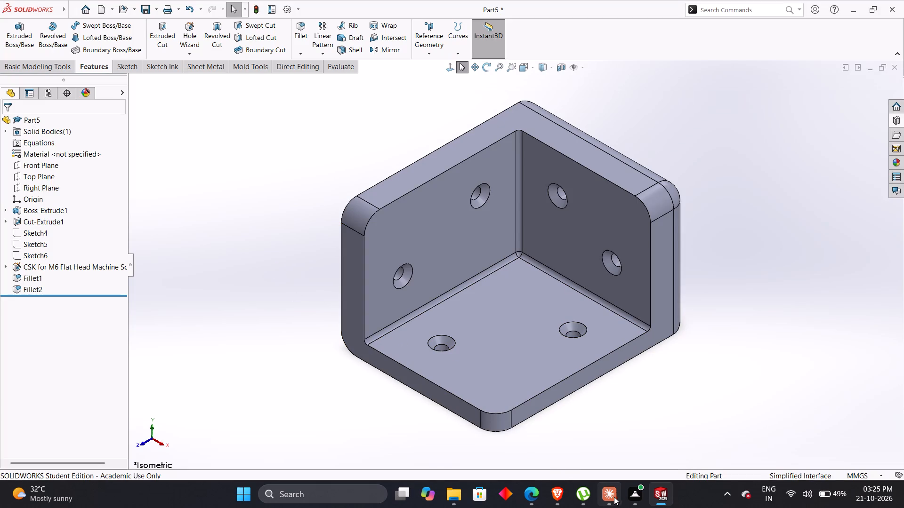
left_click(613, 497)
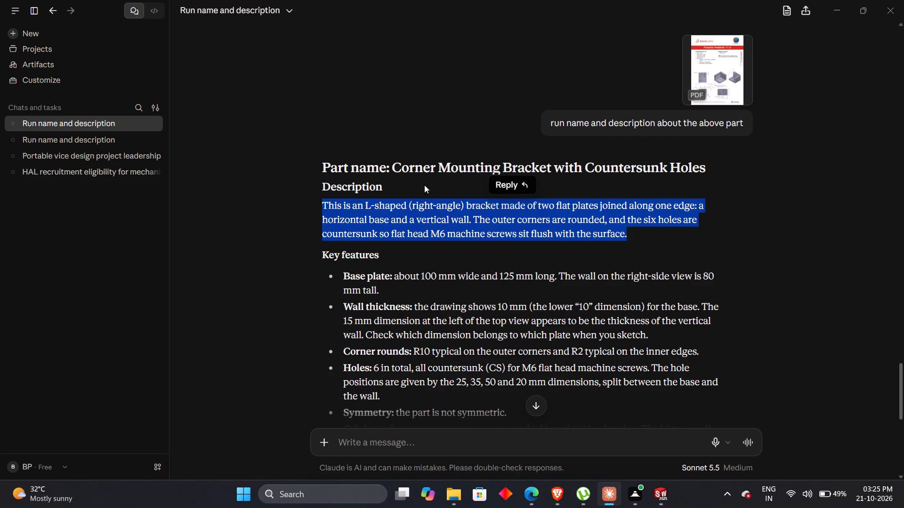
left_click_drag(391, 162, 720, 164)
key("ctrl+c")
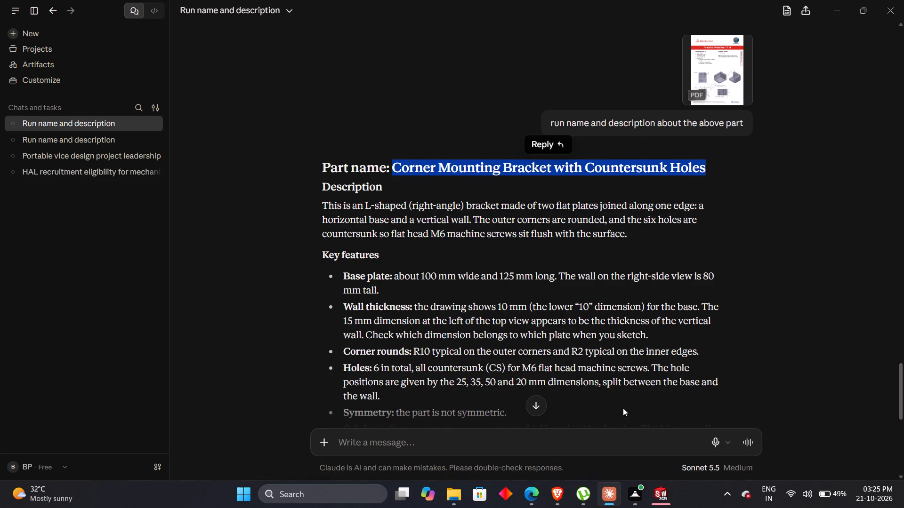
left_click(661, 496)
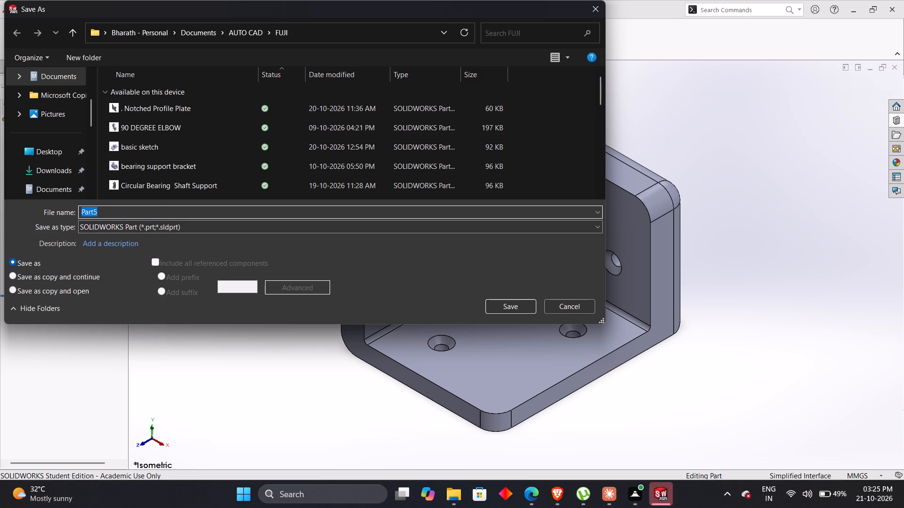
key("ctrl+v")
scroll(53, 136, "down", 4)
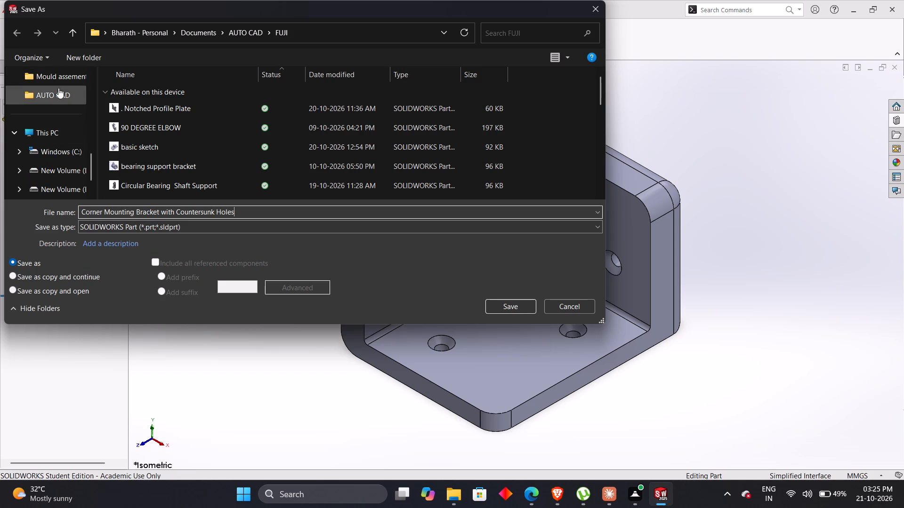
scroll(55, 86, "up", 1)
left_click(48, 103)
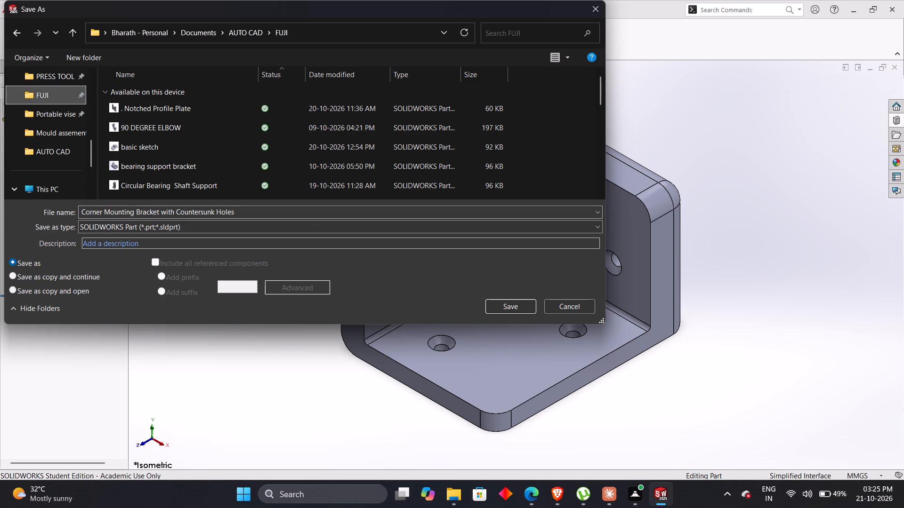
double_click(58, 89)
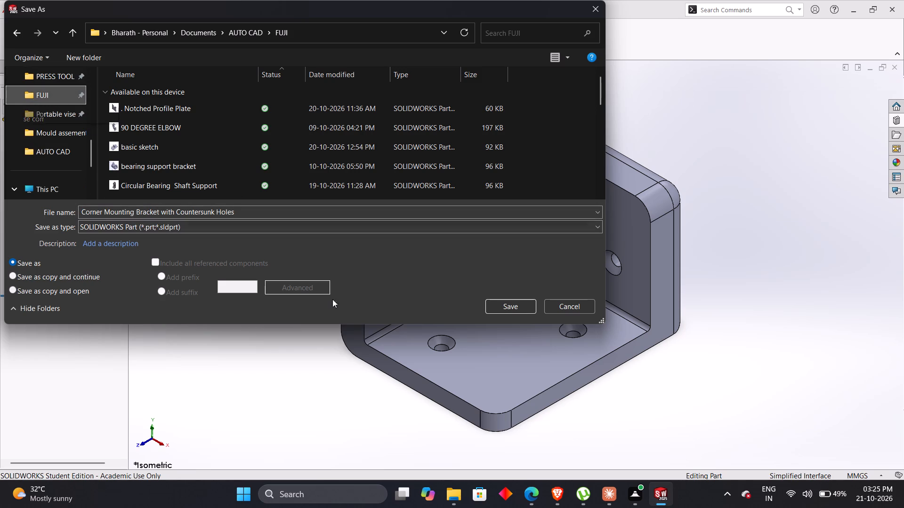
left_click(497, 301)
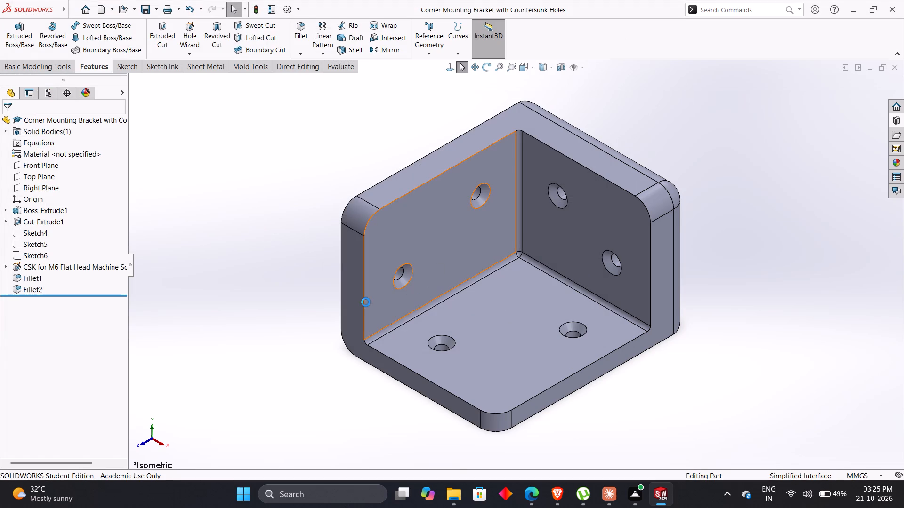
Inspect the saved bracket from several angles and compare it with the pictorial views in the PDF drawing.
middle_click_drag(294, 312, 198, 318)
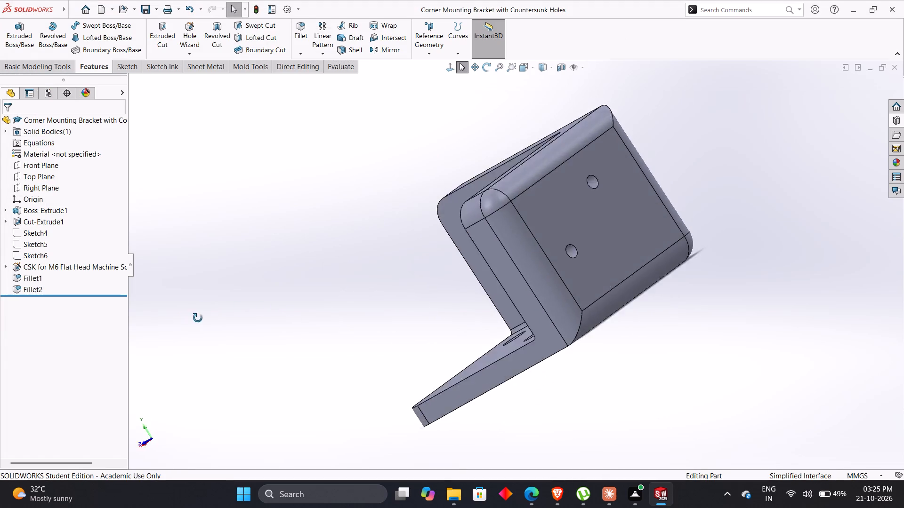
middle_click_drag(198, 318, 304, 260)
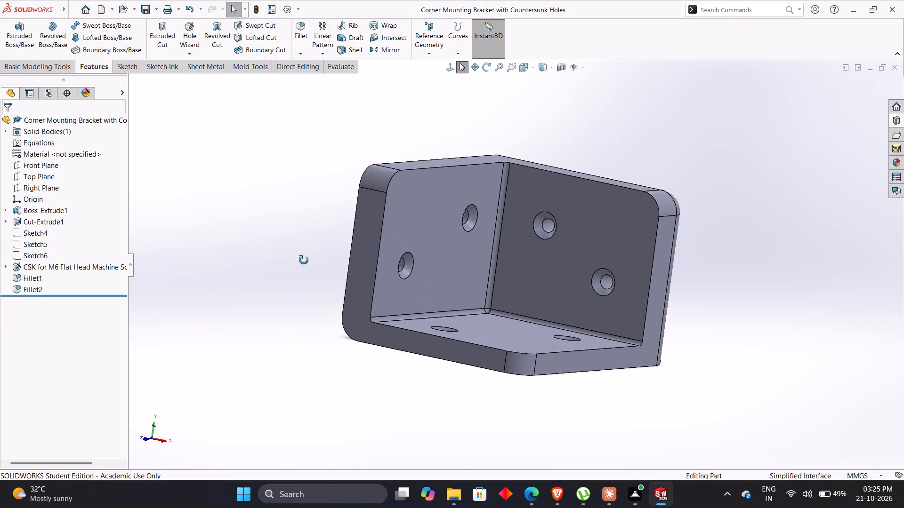
middle_click_drag(304, 260, 232, 267)
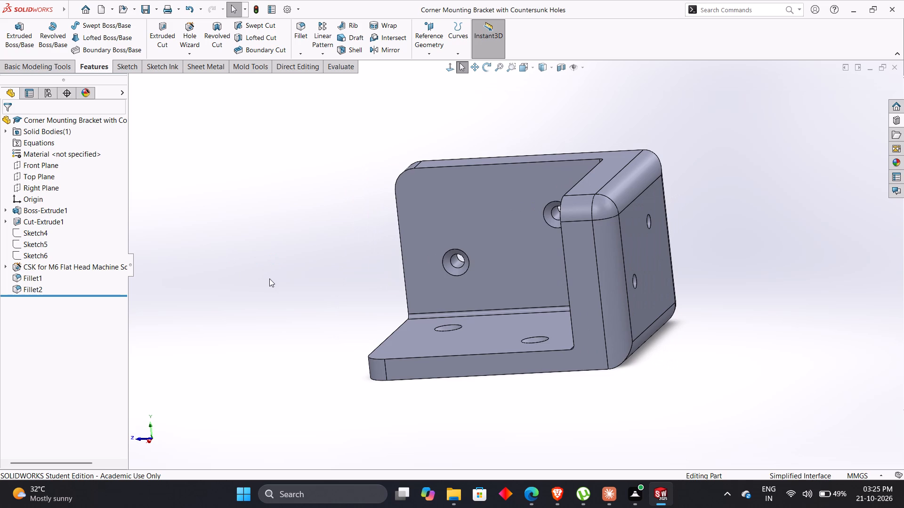
key("alt+Tab")
key("alt+Tab")
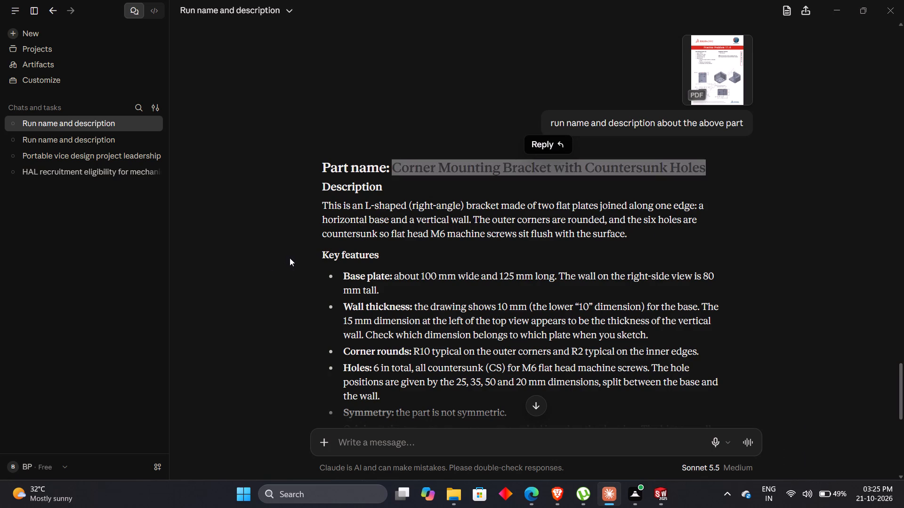
left_click(535, 495)
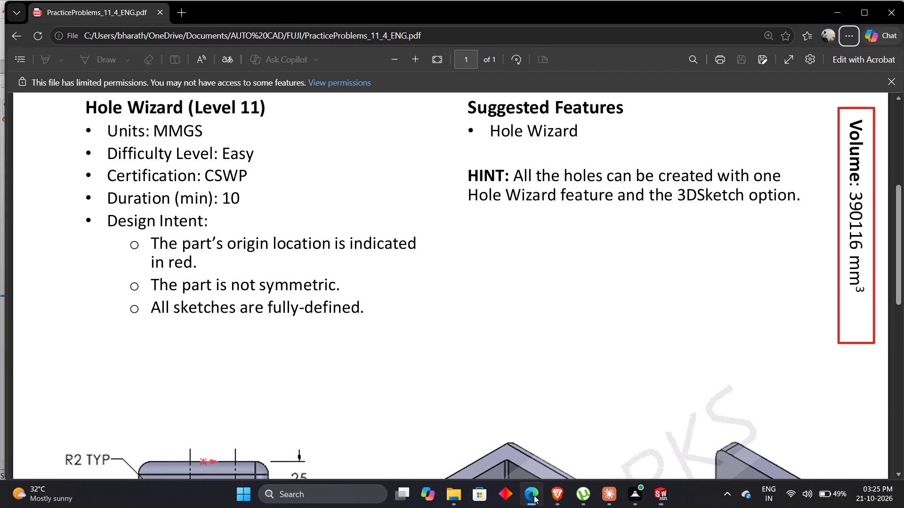
scroll(448, 356, "down", 4)
key("alt+Tab")
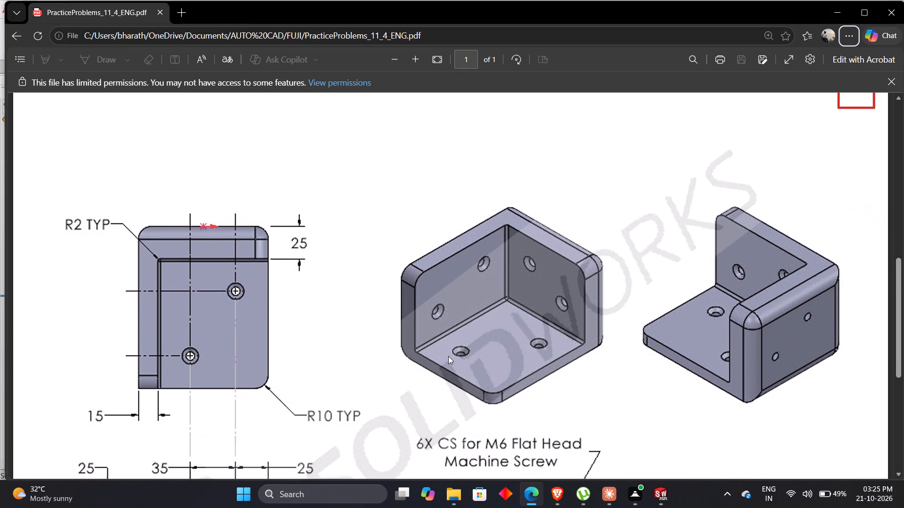
key("alt+Tab")
key("Tab")
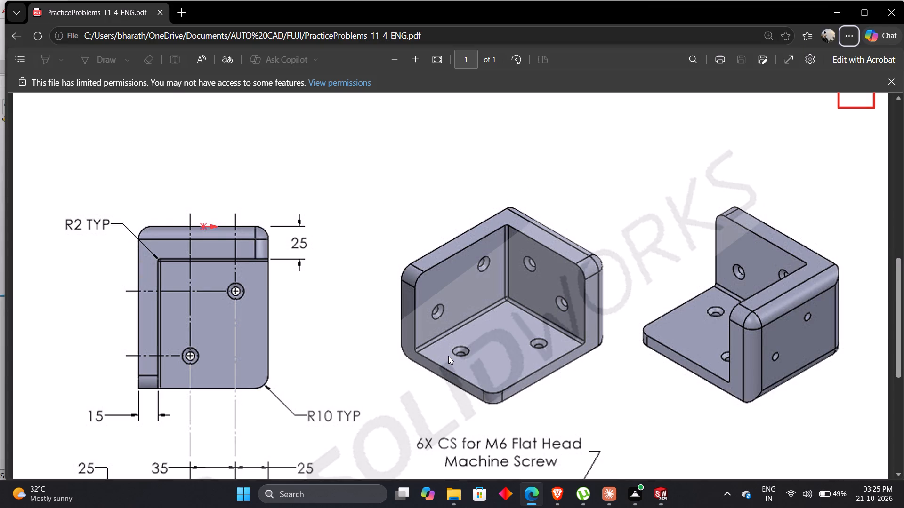
key("alt+Tab")
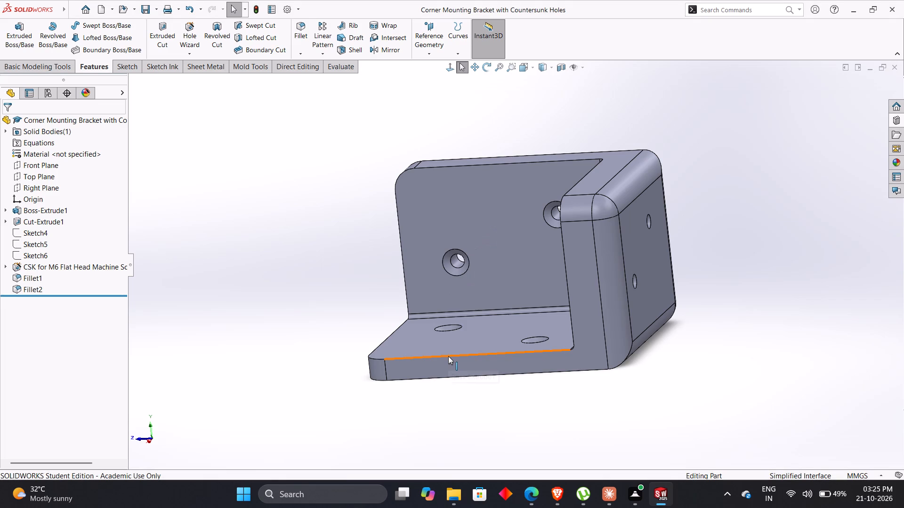
key("ctrl+7")
key("alt+Tab")
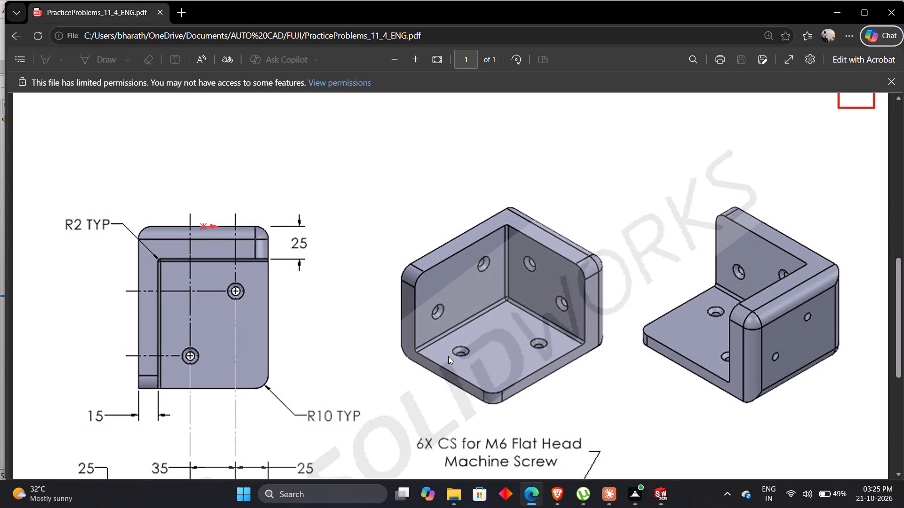
key("alt+Tab")
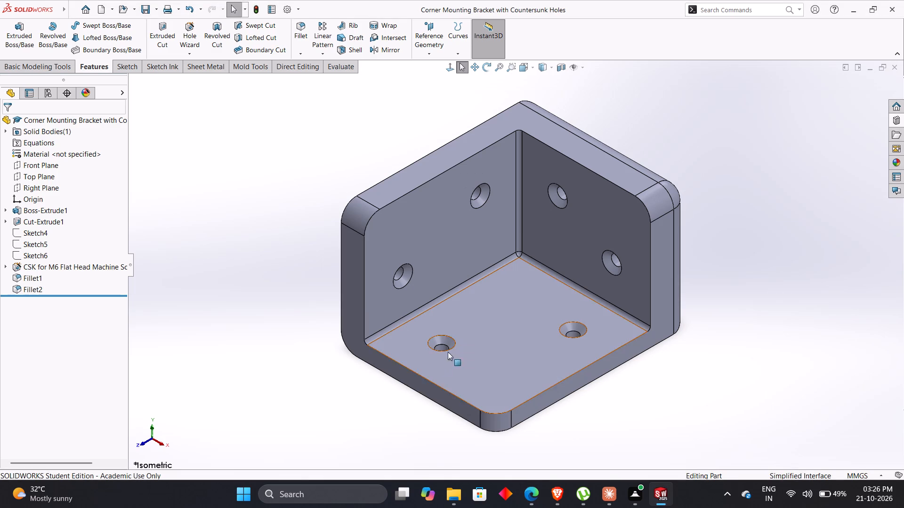
Export the bracket as a PDF in the FUJI folder under the part's existing name, and save the part.
left_click(264, 296)
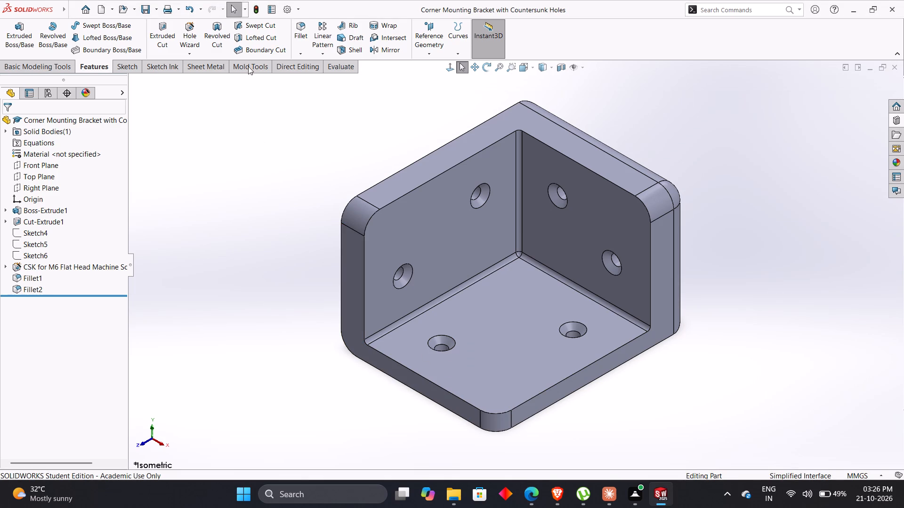
left_click(156, 10)
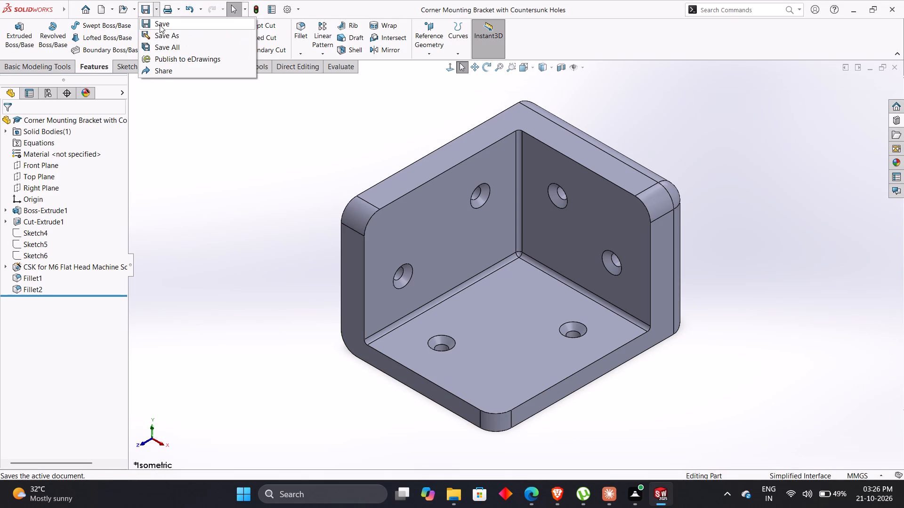
left_click(161, 34)
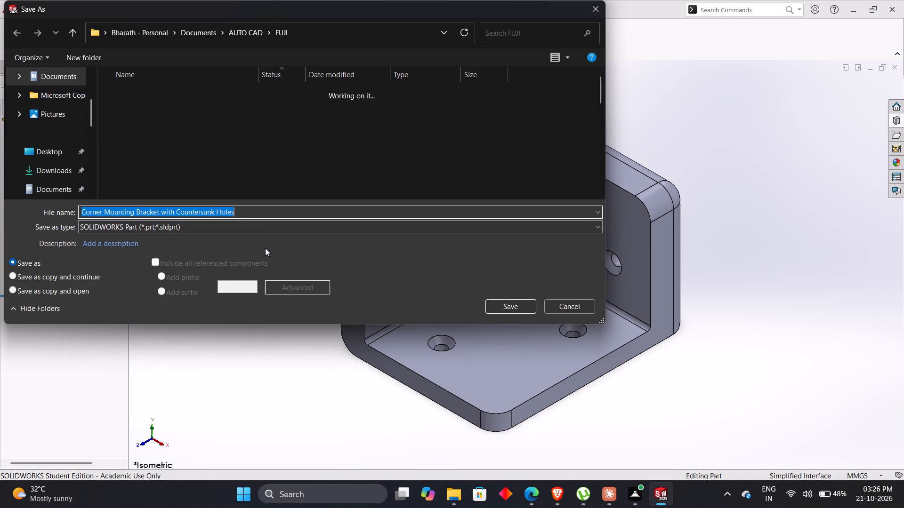
left_click(252, 227)
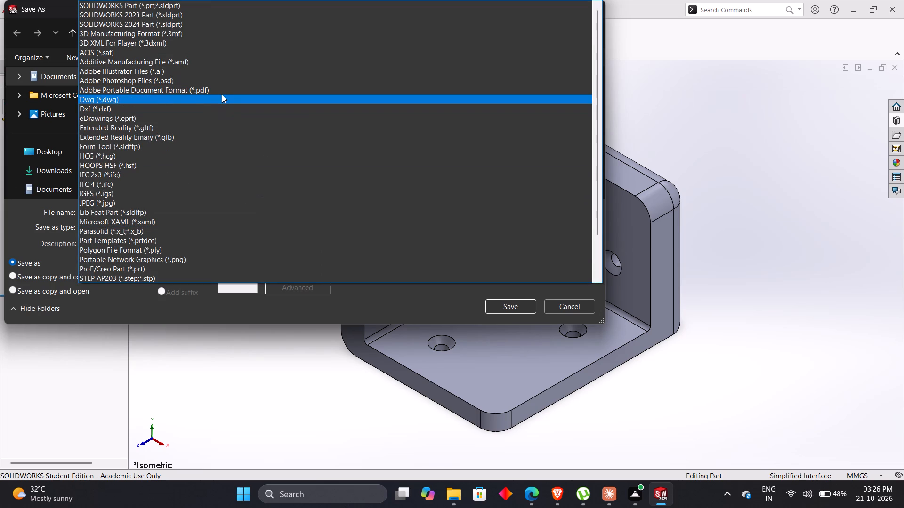
left_click(222, 93)
left_click(520, 324)
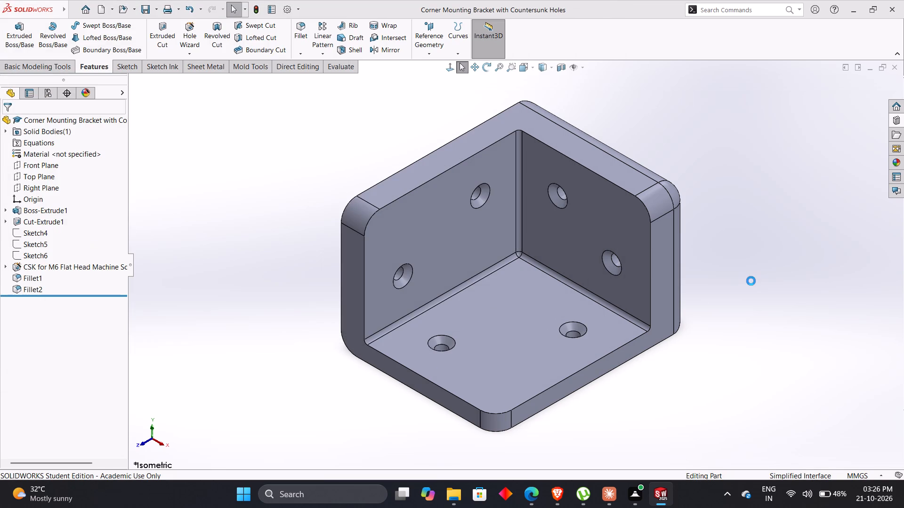
key("ctrl+s")
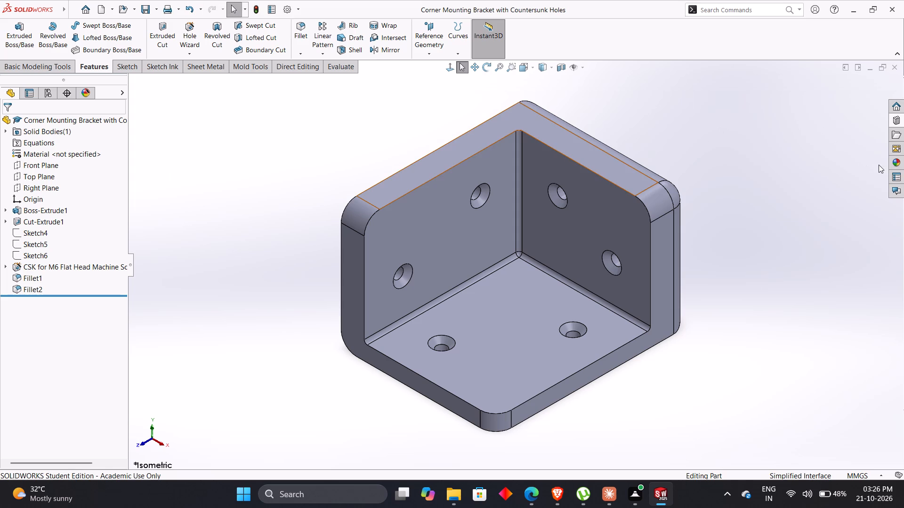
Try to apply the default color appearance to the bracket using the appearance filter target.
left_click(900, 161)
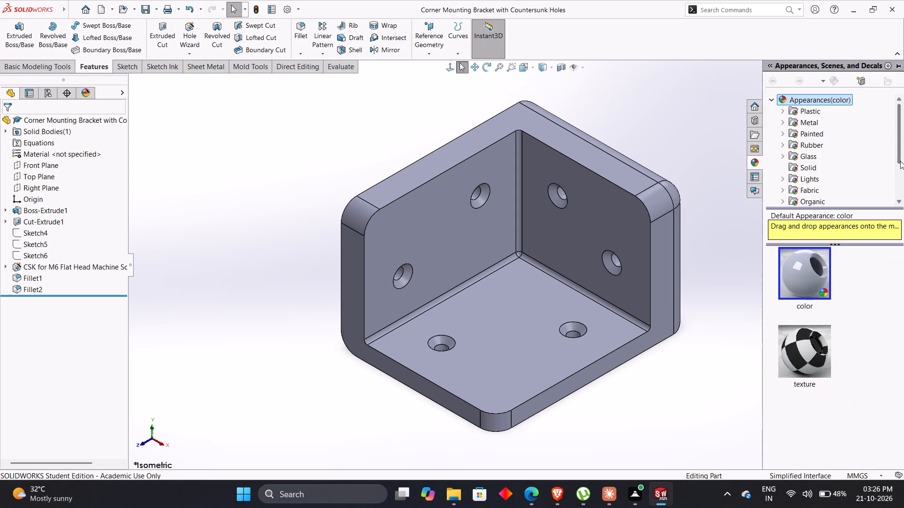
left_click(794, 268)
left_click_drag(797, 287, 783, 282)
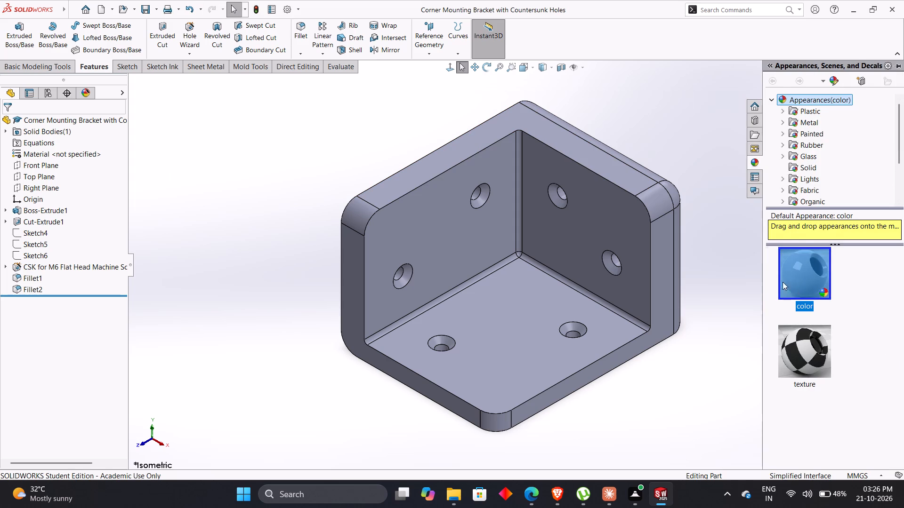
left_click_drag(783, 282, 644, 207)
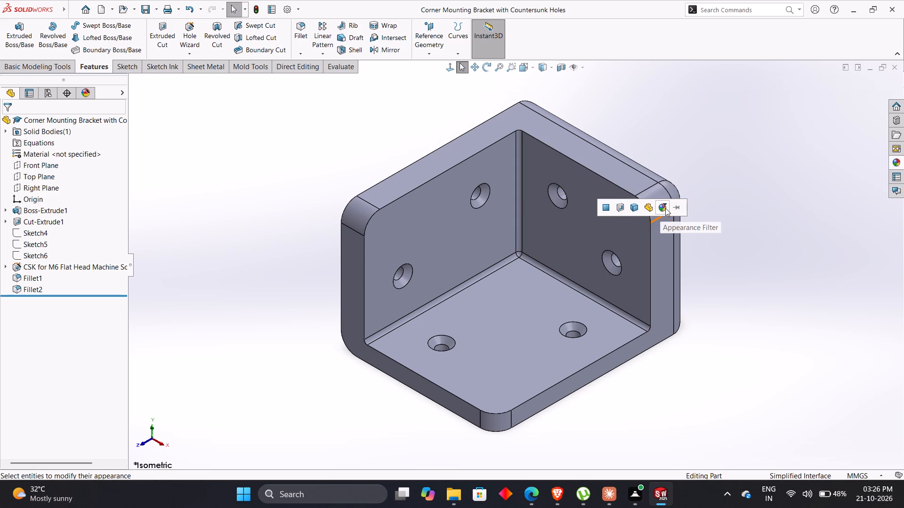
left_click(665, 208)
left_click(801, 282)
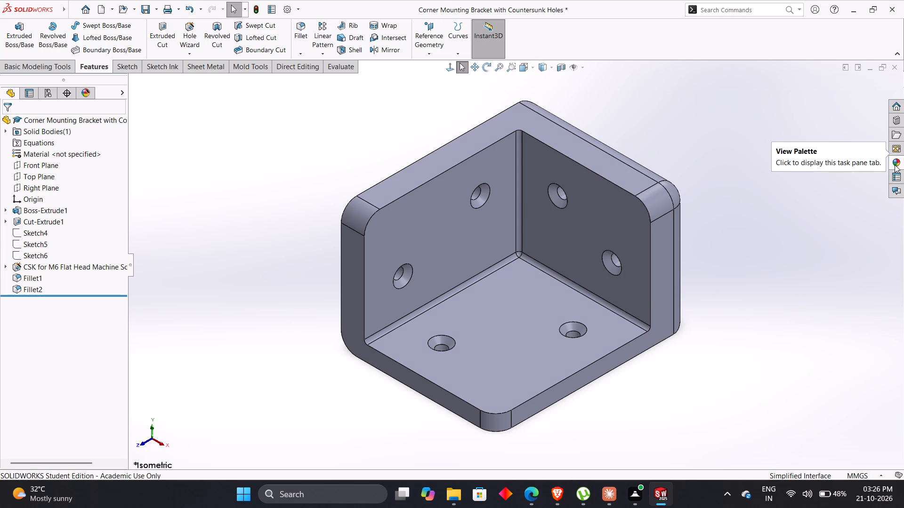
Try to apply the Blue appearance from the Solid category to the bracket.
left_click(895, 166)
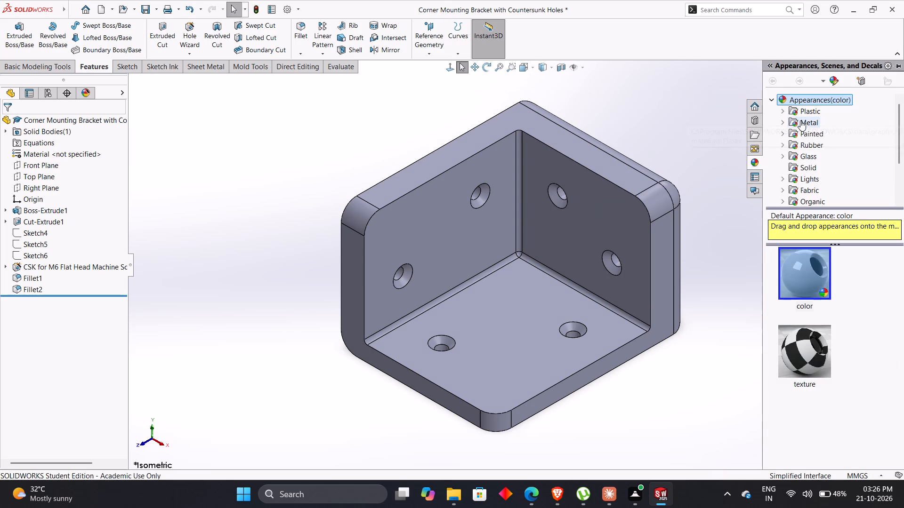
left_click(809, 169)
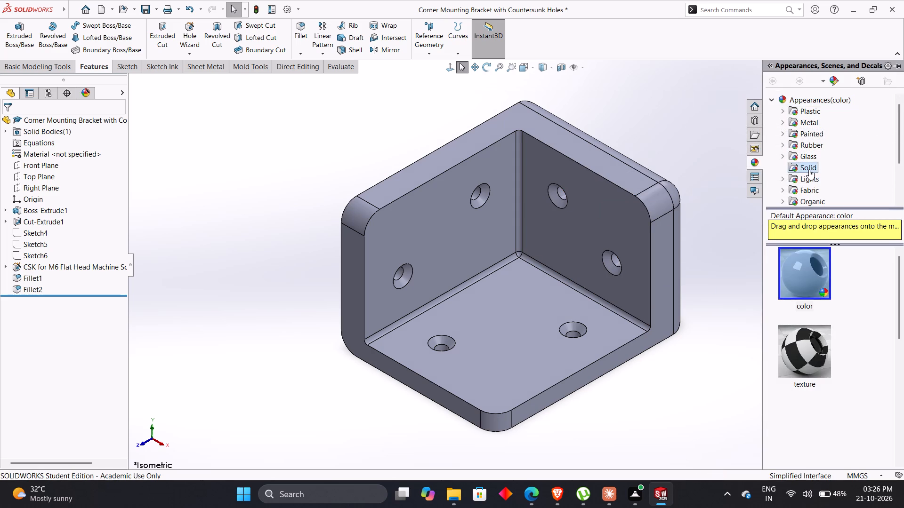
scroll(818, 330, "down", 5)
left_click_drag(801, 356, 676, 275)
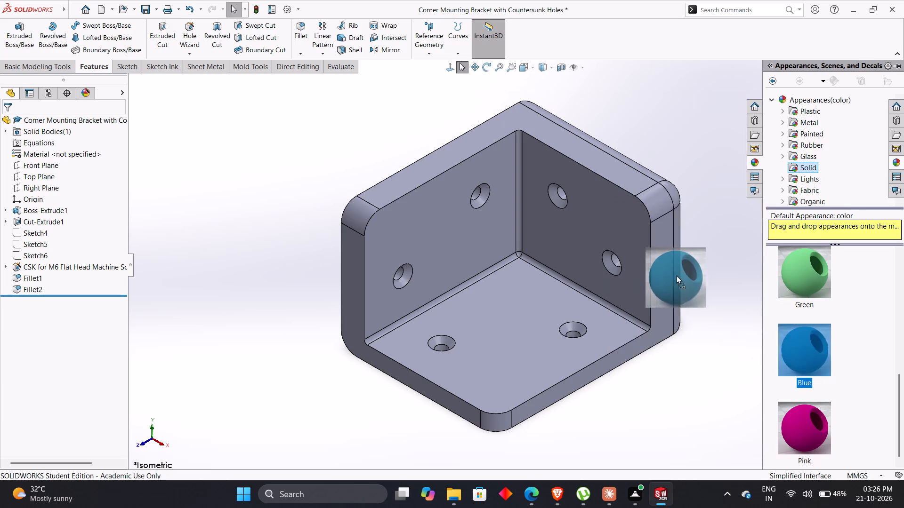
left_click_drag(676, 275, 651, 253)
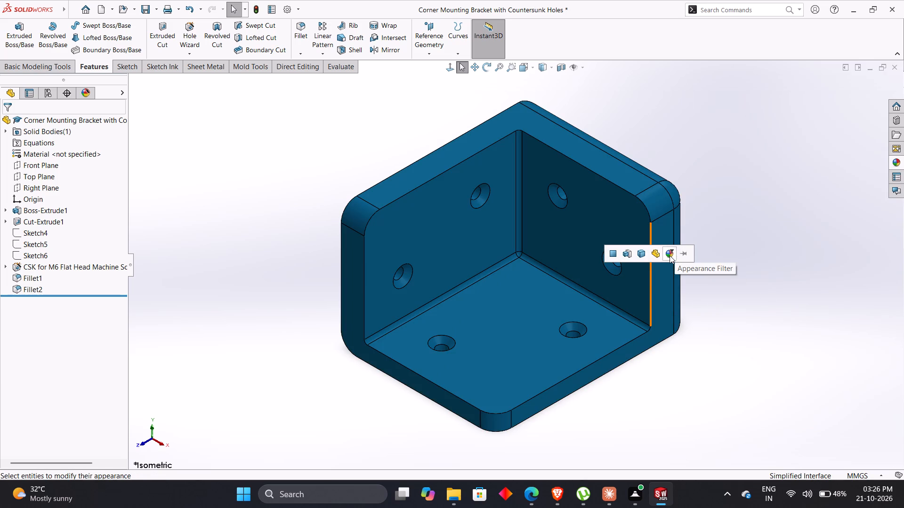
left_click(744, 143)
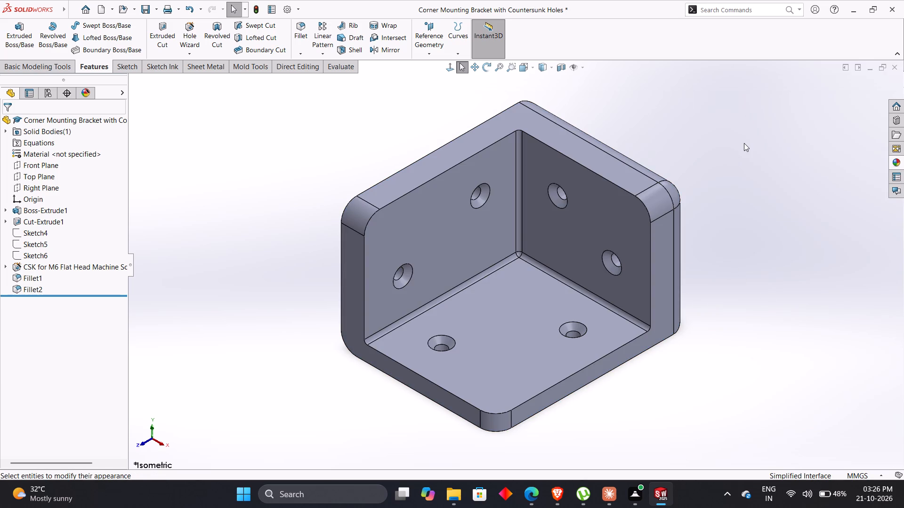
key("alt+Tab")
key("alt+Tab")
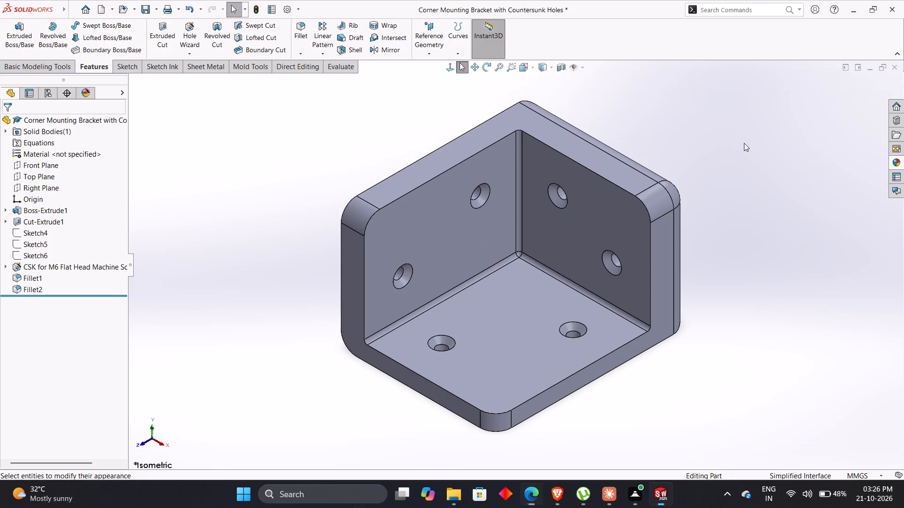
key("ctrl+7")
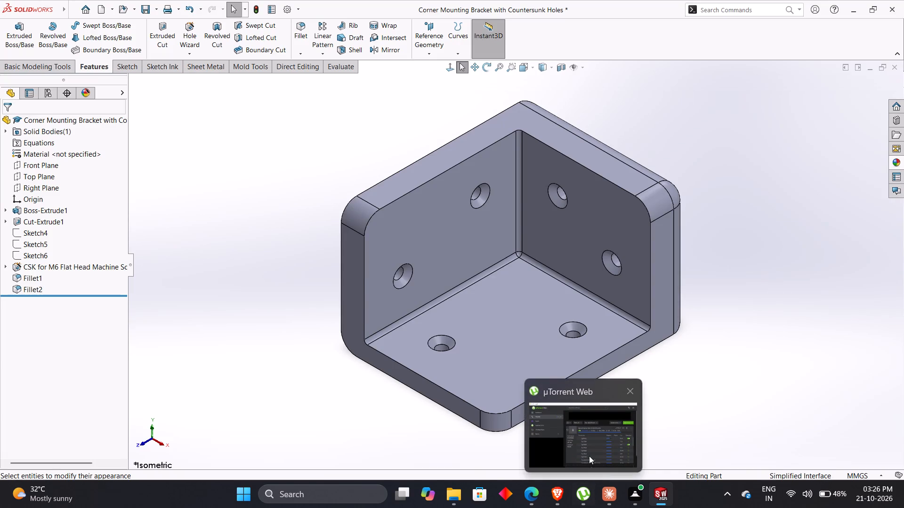
Switch to µTorrent Web and examine the Marvel's Spider-Man 2 torrent's status and file list.
left_click(589, 456)
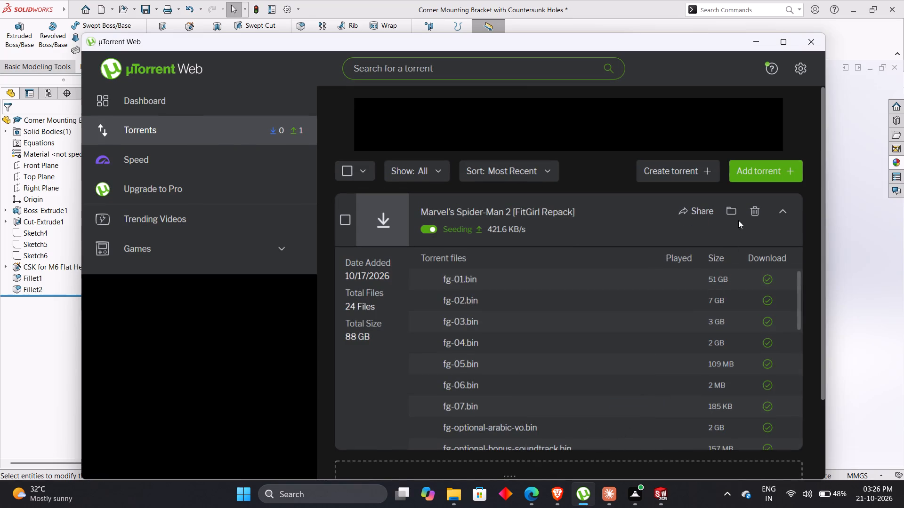
scroll(651, 336, "up", 4)
scroll(650, 334, "down", 1)
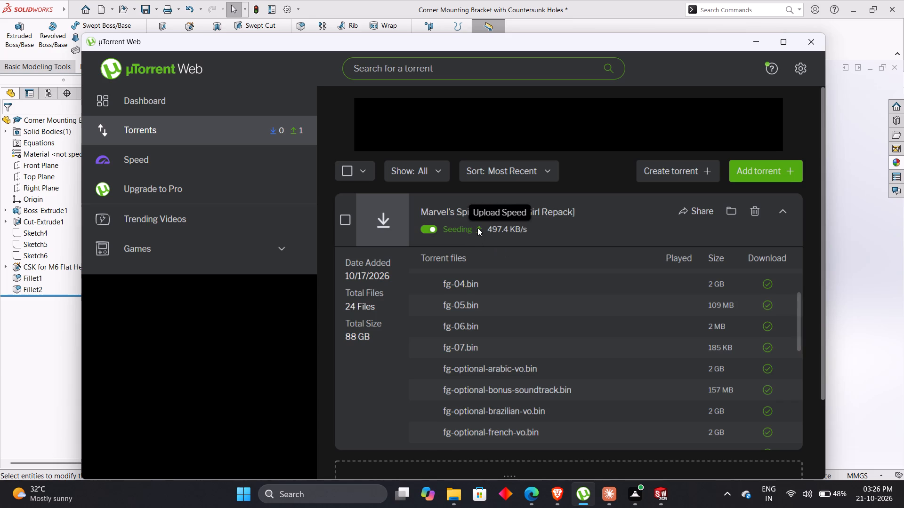
left_click(242, 132)
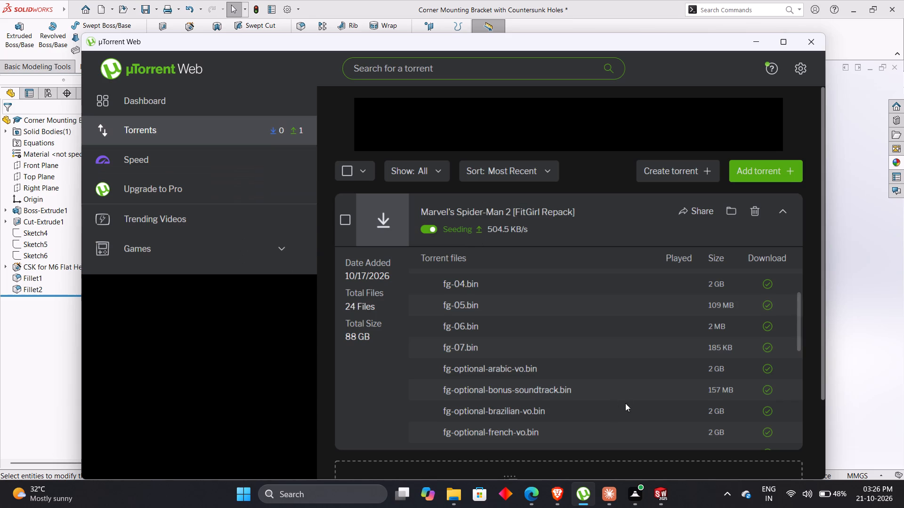
scroll(626, 403, "down", 4)
scroll(611, 366, "up", 10)
scroll(611, 365, "down", 5)
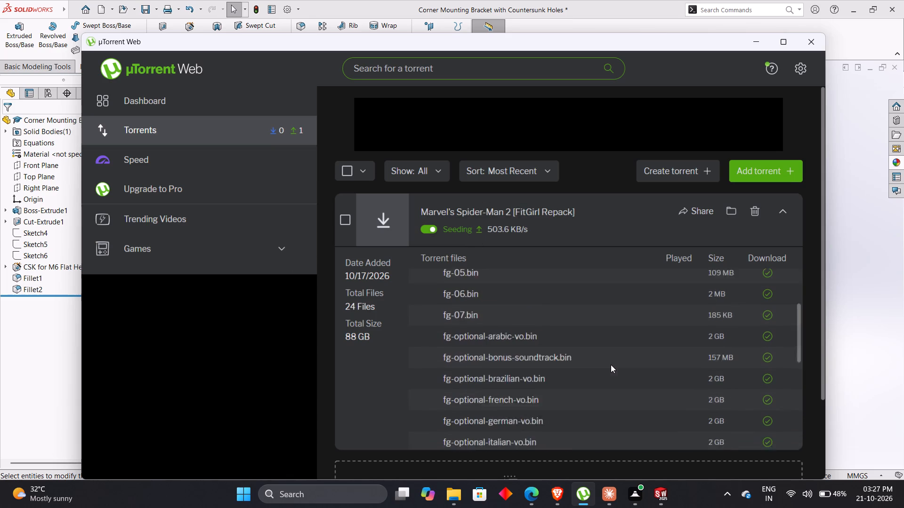
scroll(611, 365, "down", 14)
scroll(611, 365, "up", 4)
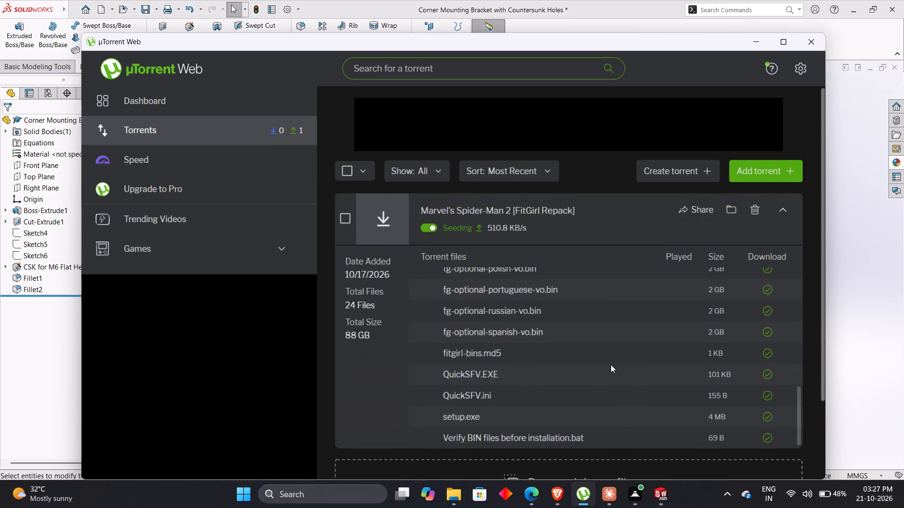
scroll(611, 365, "down", 5)
scroll(607, 366, "up", 2)
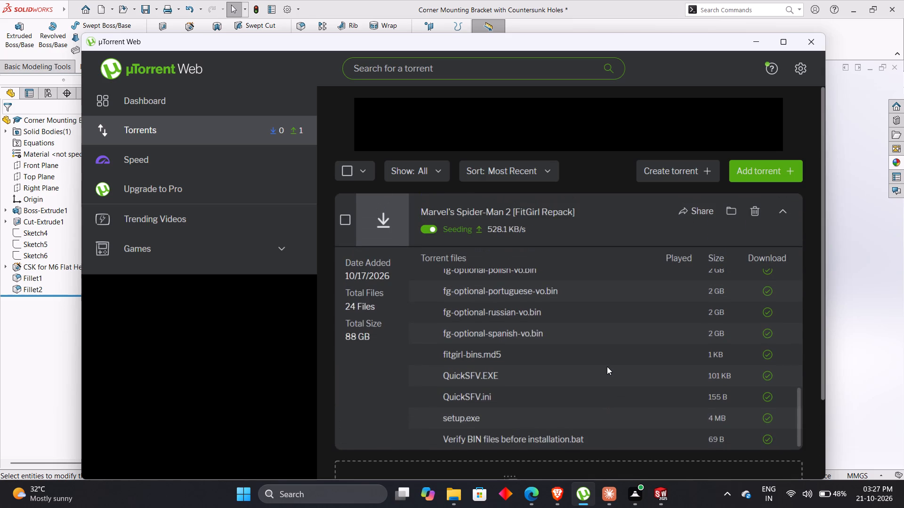
scroll(607, 366, "up", 7)
scroll(492, 360, "up", 3)
scroll(502, 346, "down", 5)
scroll(502, 346, "up", 3)
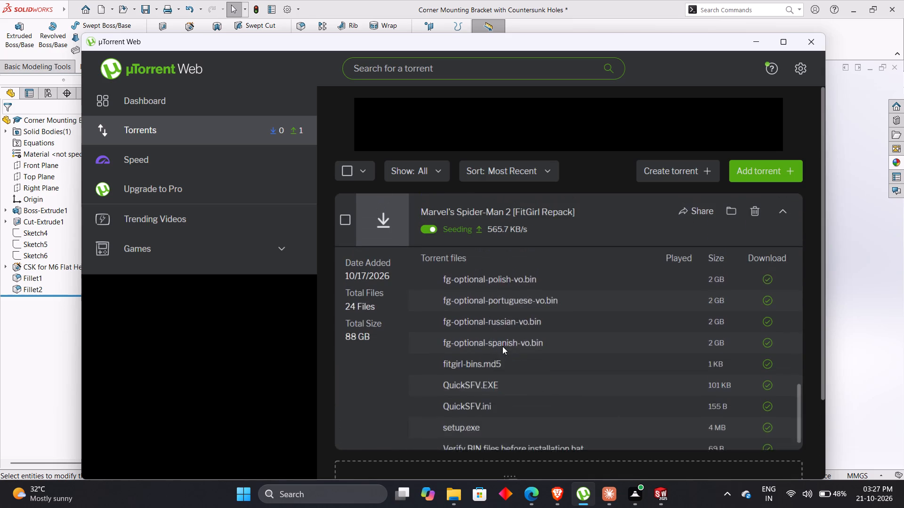
scroll(502, 346, "up", 14)
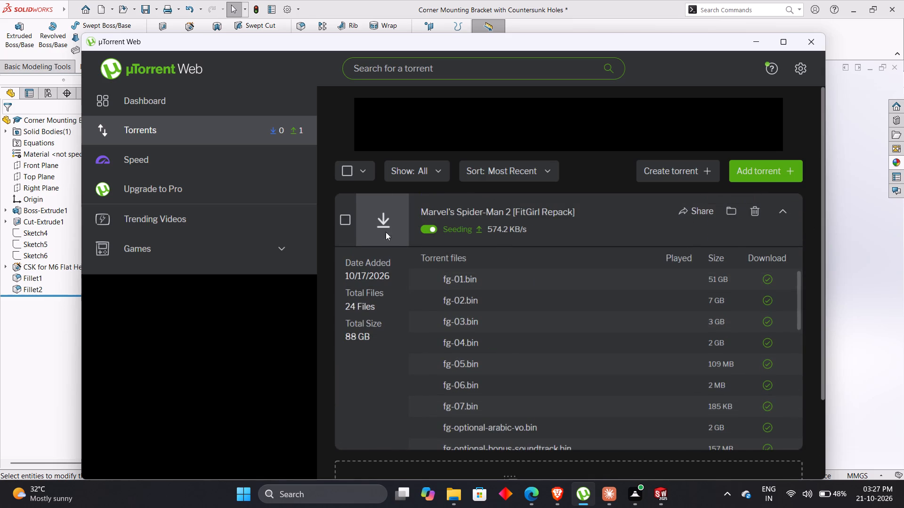
left_click(345, 225)
left_click(345, 222)
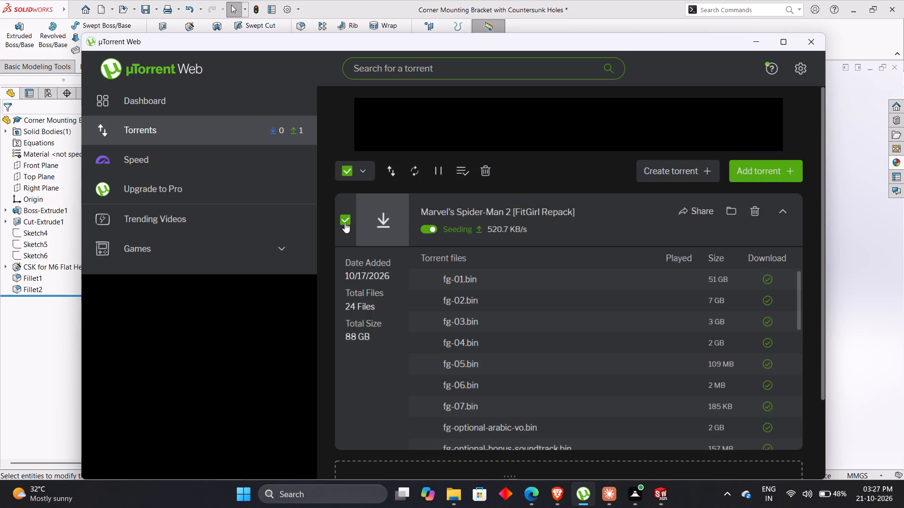
left_click(345, 222)
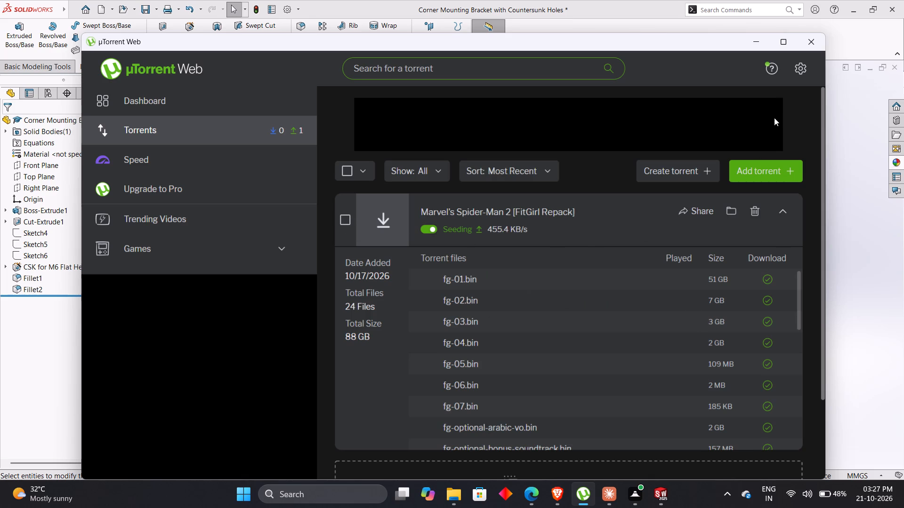
left_click(757, 41)
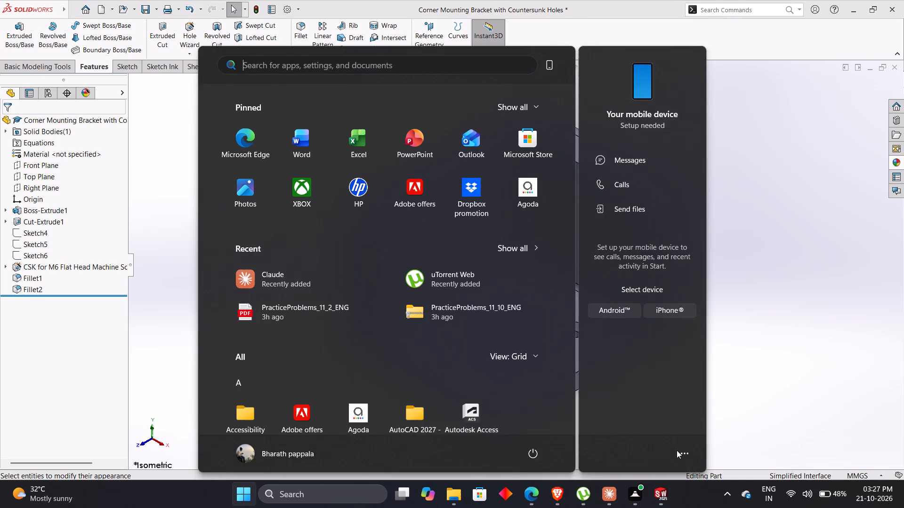
Search Windows for "spi", open the Marvel's Spider-Man 2 folder in Downloads, and look through its files.
key("s")
type("pi")
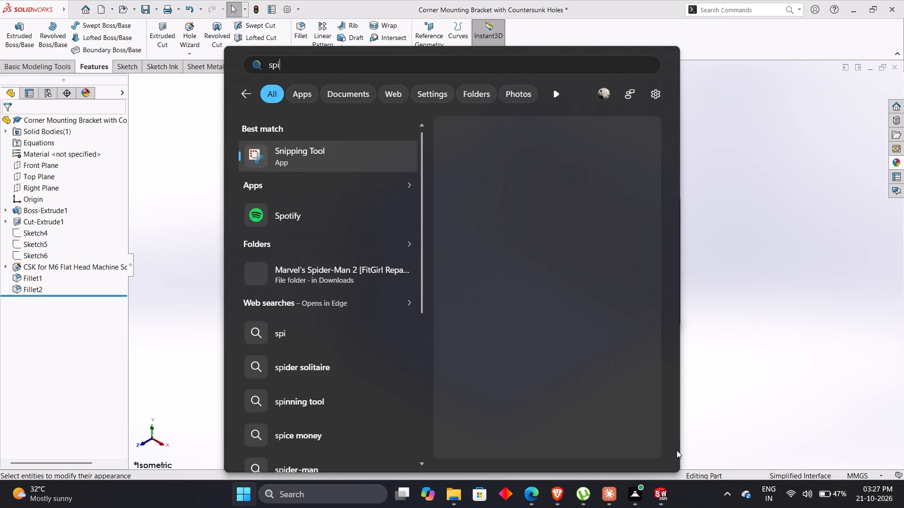
left_click(348, 282)
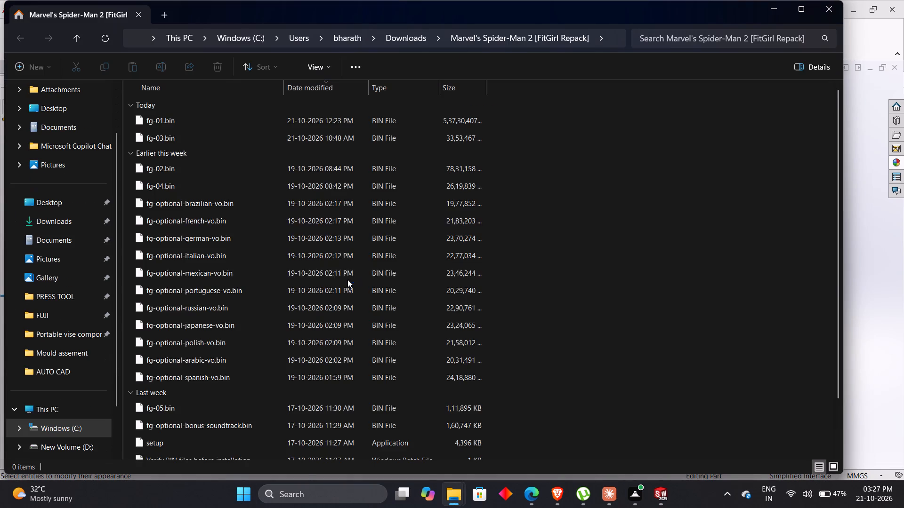
scroll(248, 410, "down", 6)
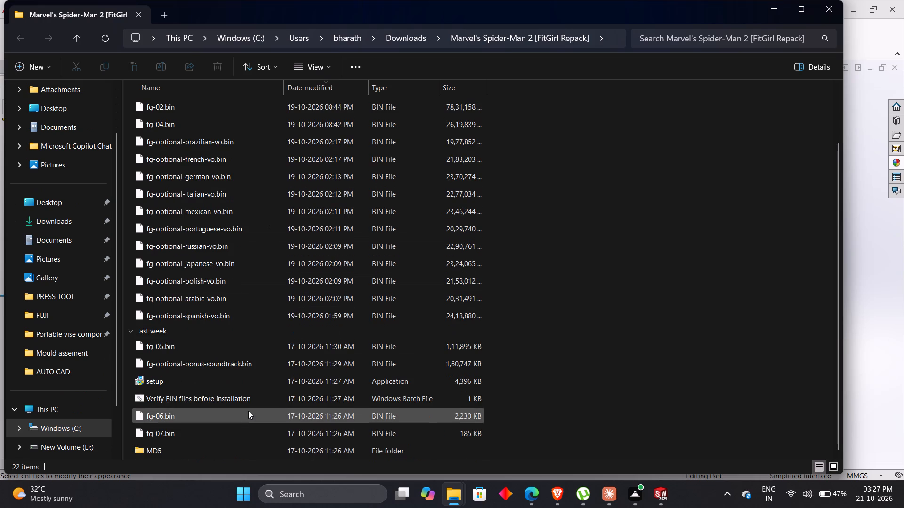
scroll(248, 411, "up", 13)
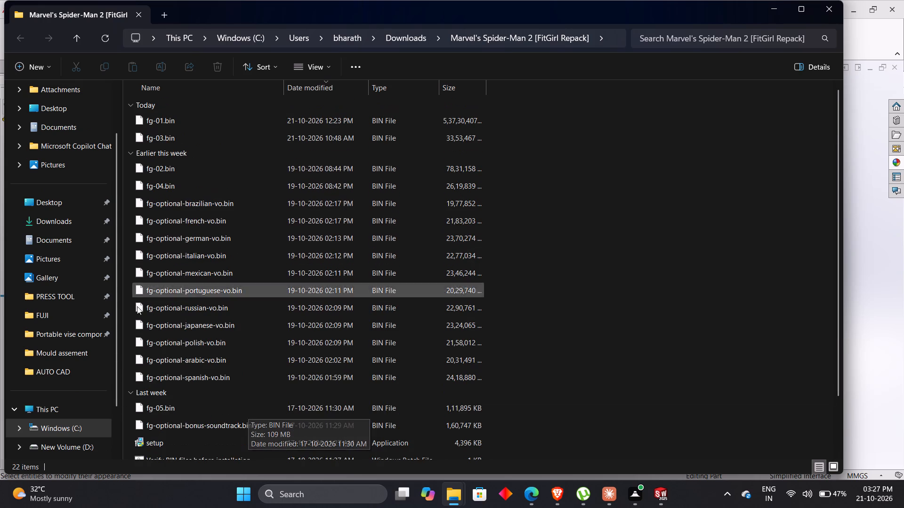
Look through the Windows (C:) drive and a subfolder of its MATS folder, and close the file window.
left_click(64, 408)
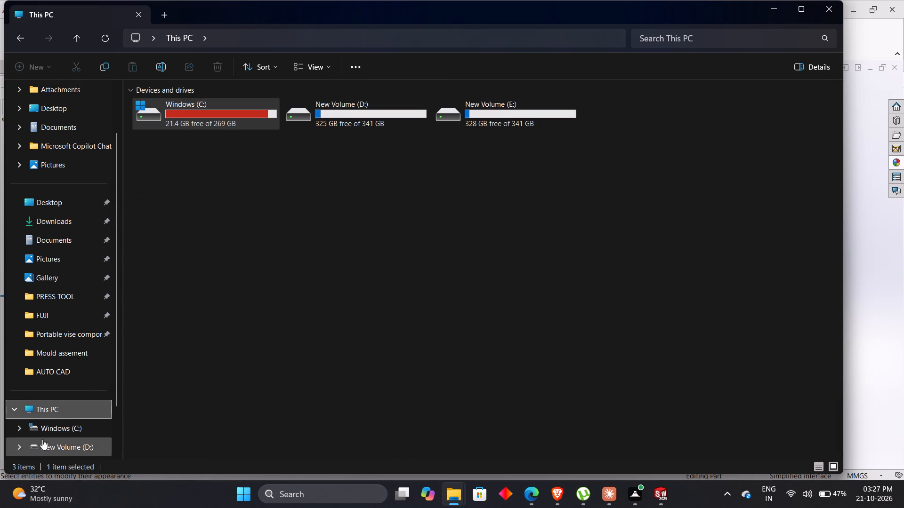
left_click(49, 425)
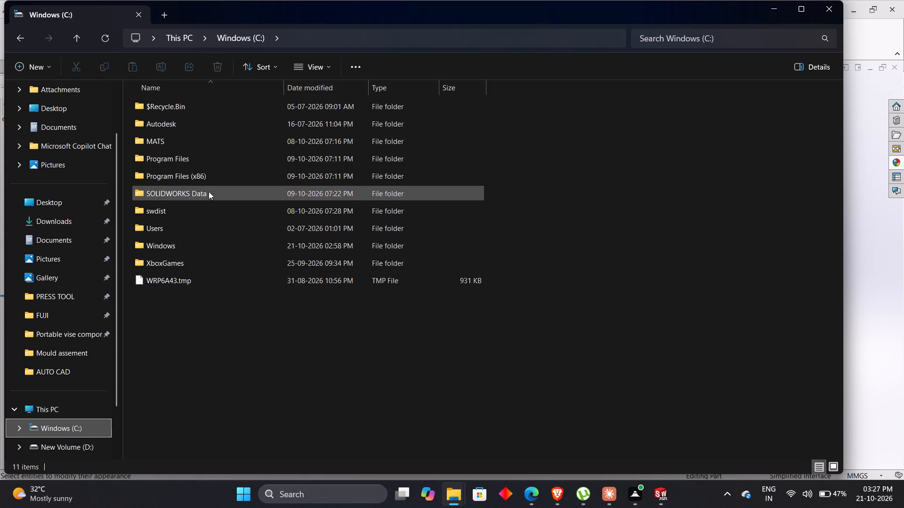
double_click(210, 139)
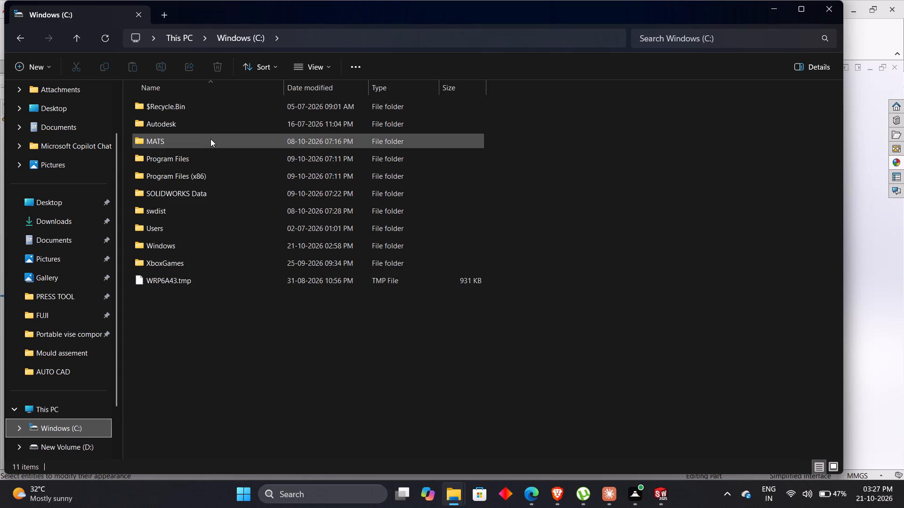
double_click(206, 142)
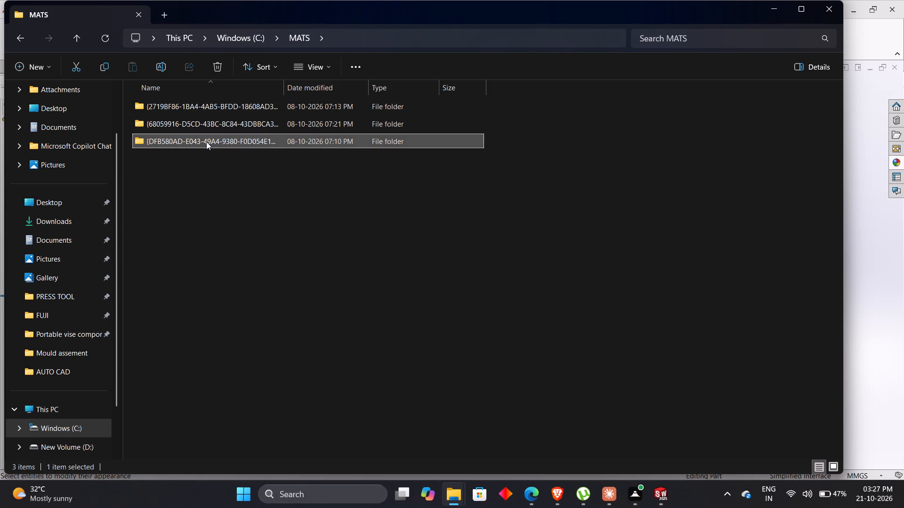
scroll(208, 222, "down", 1)
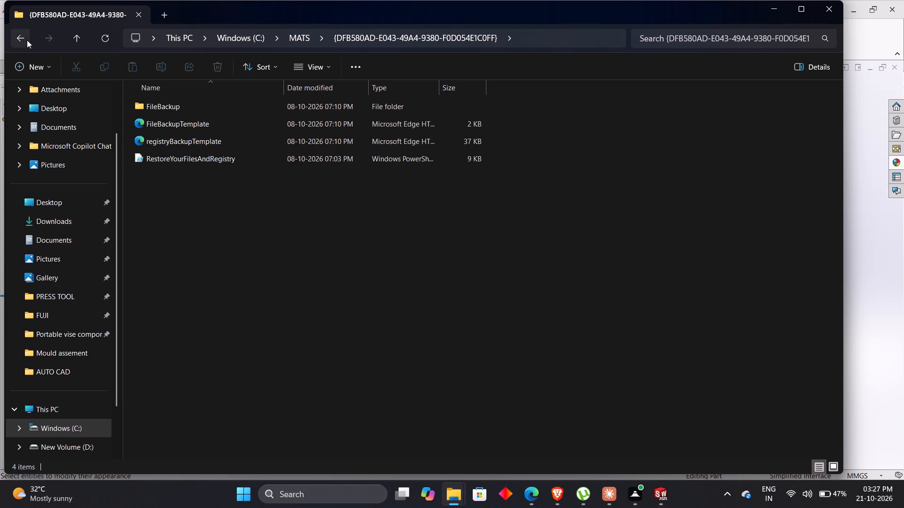
double_click(27, 40)
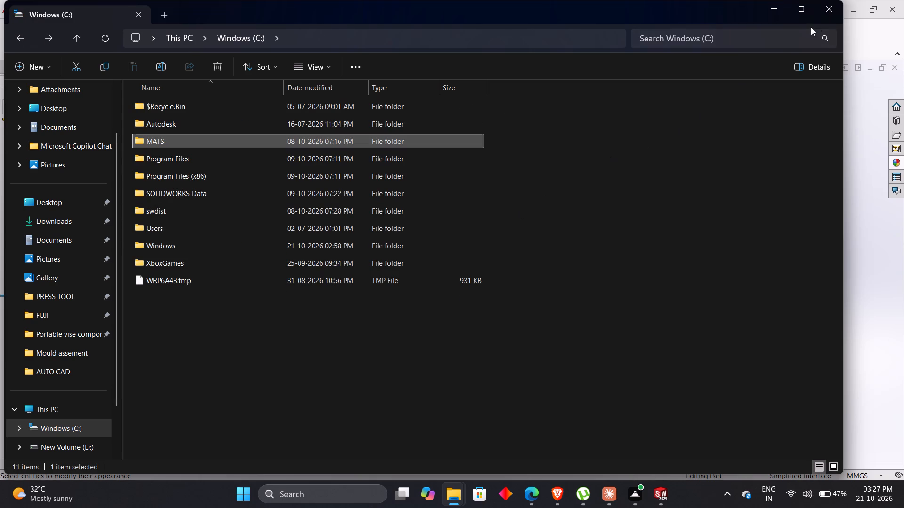
left_click(834, 10)
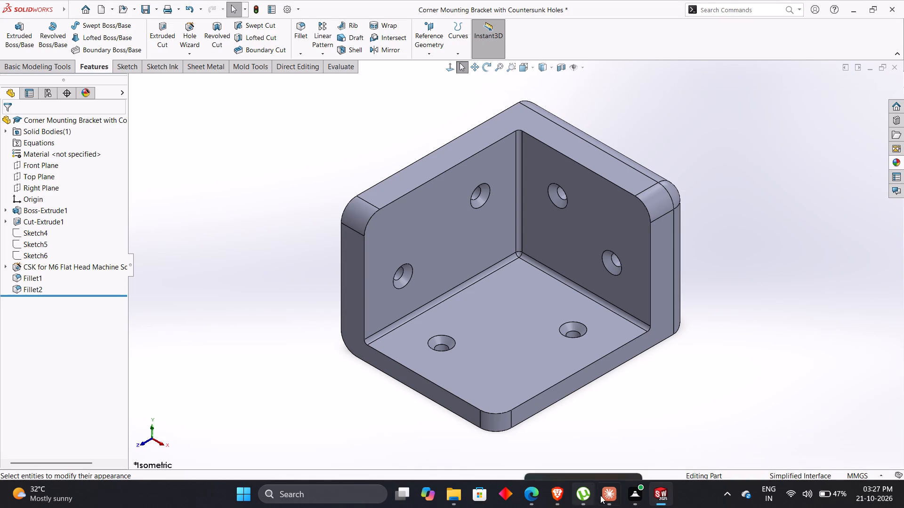
Switch to µTorrent Web and open the Marvel's Spider-Man 2 torrent's folder to look through its contents.
left_click(582, 441)
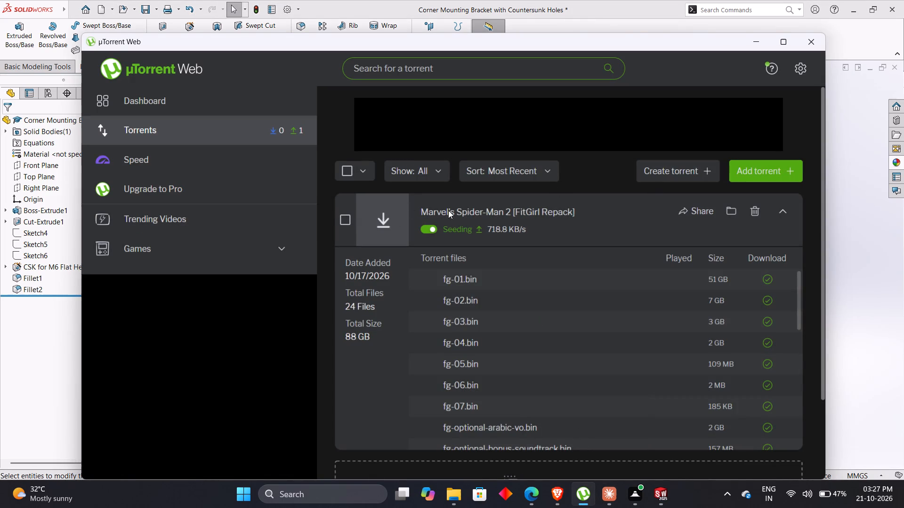
left_click(729, 209)
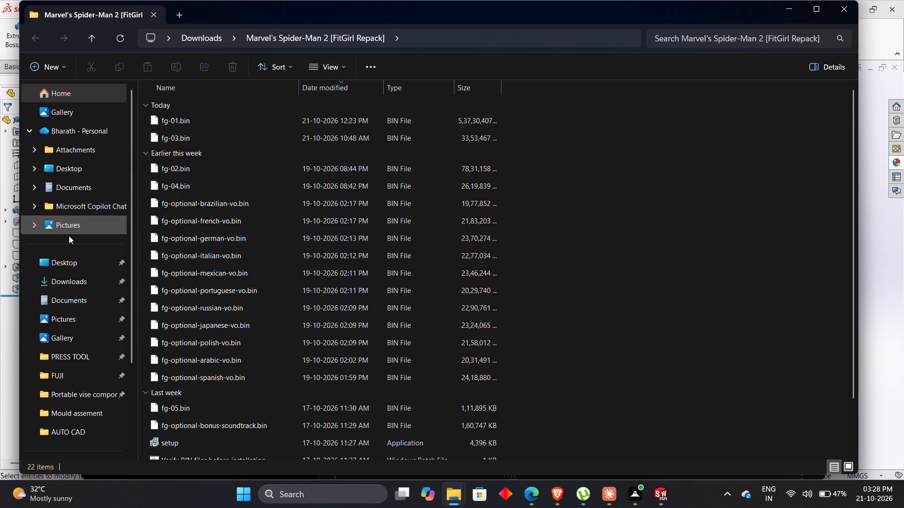
scroll(75, 351, "up", 2)
scroll(97, 131, "down", 1)
scroll(87, 162, "up", 2)
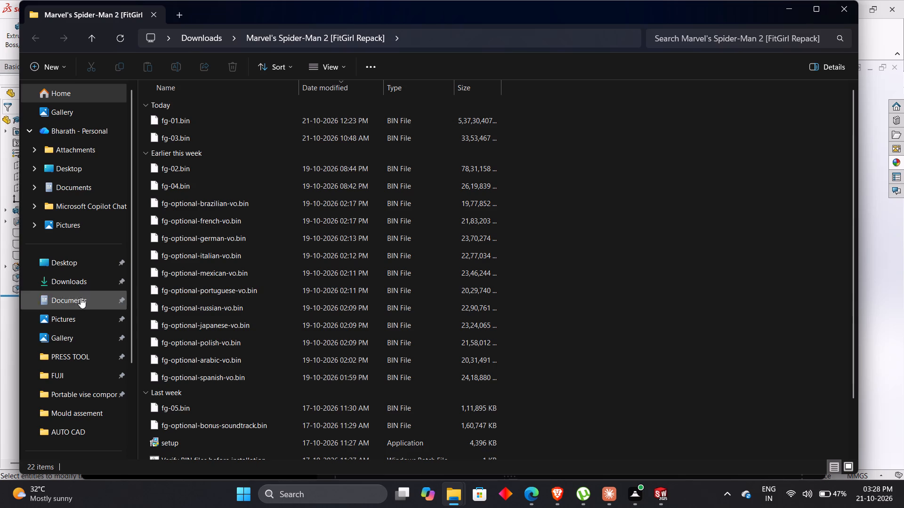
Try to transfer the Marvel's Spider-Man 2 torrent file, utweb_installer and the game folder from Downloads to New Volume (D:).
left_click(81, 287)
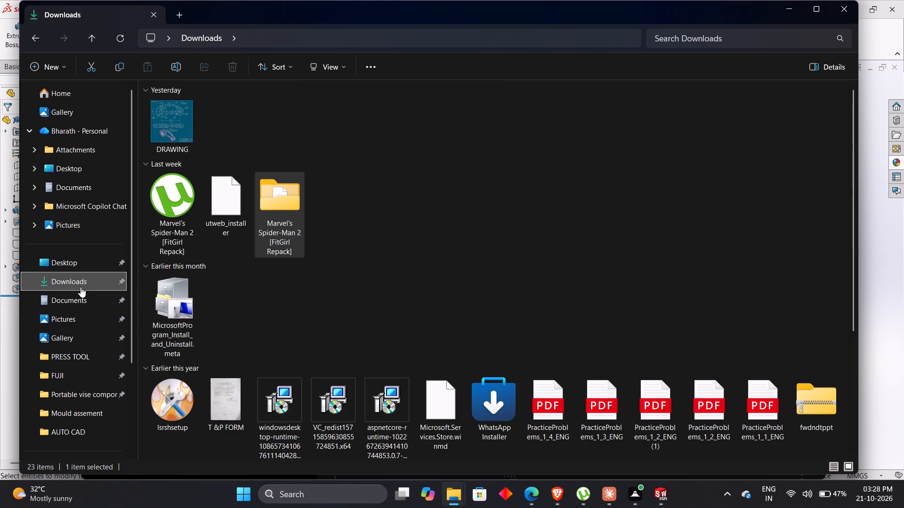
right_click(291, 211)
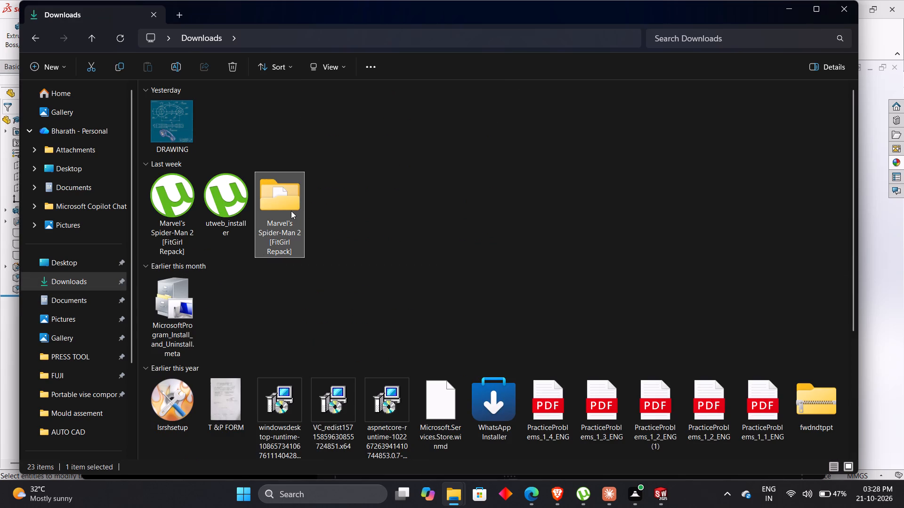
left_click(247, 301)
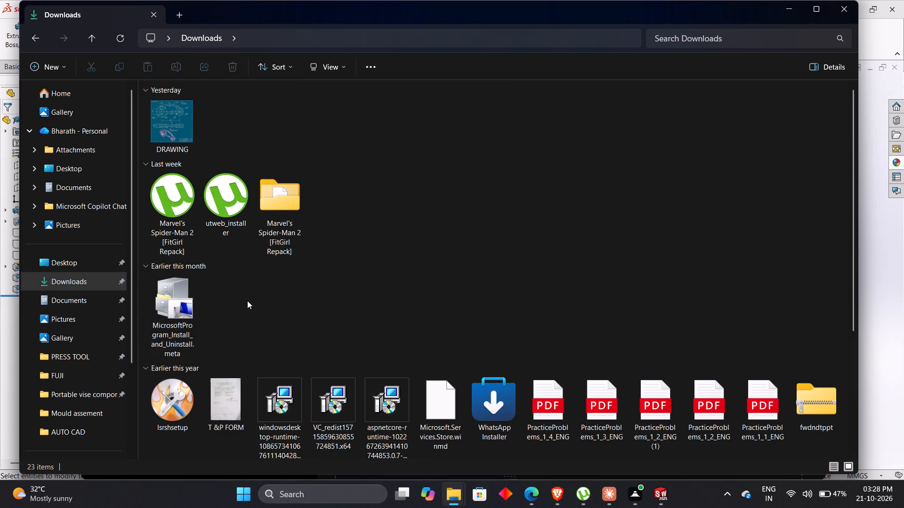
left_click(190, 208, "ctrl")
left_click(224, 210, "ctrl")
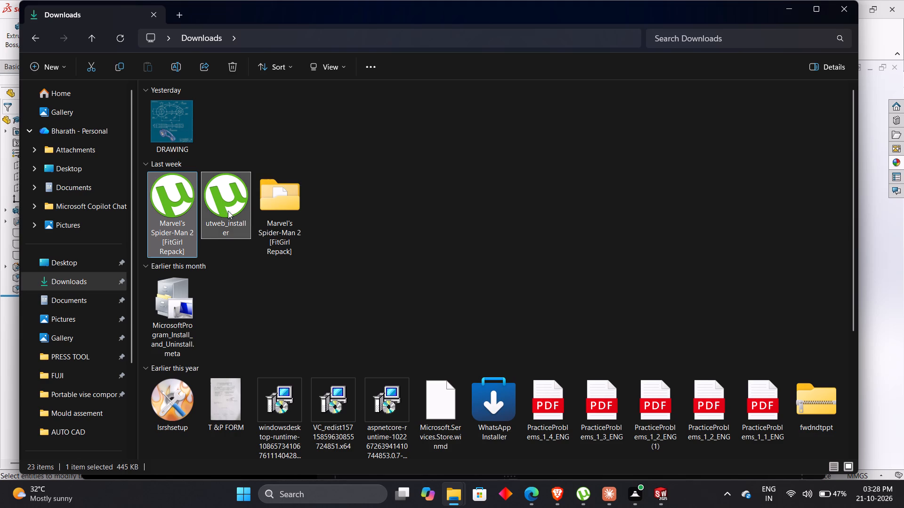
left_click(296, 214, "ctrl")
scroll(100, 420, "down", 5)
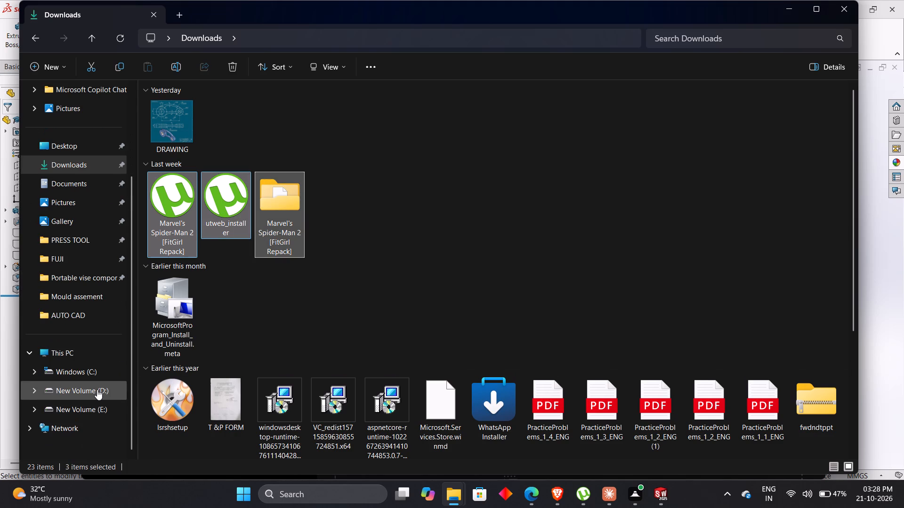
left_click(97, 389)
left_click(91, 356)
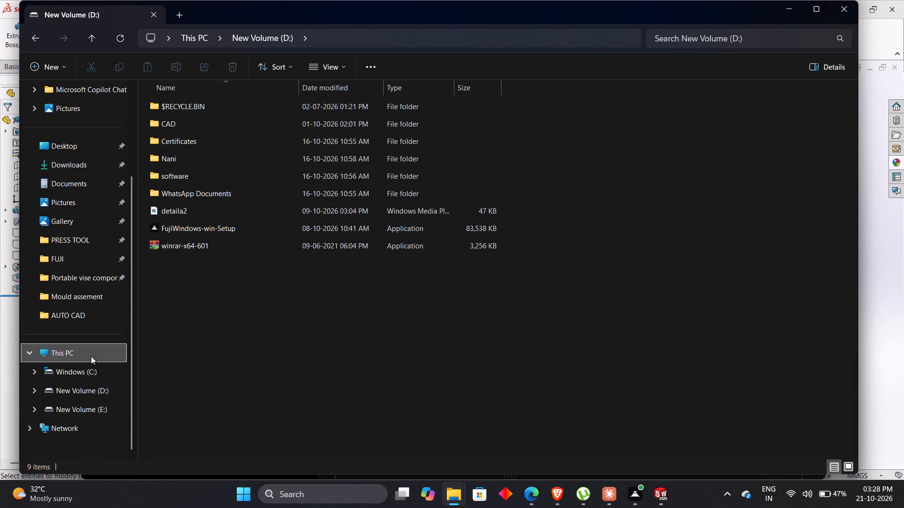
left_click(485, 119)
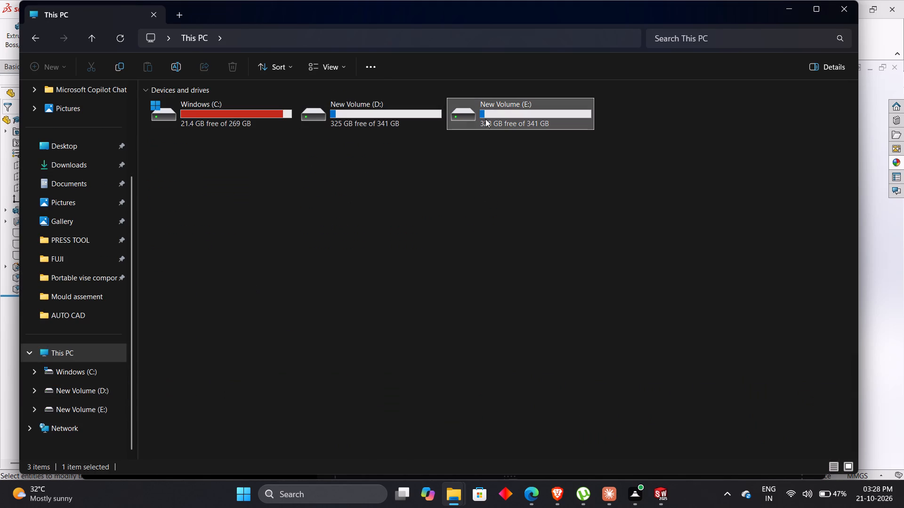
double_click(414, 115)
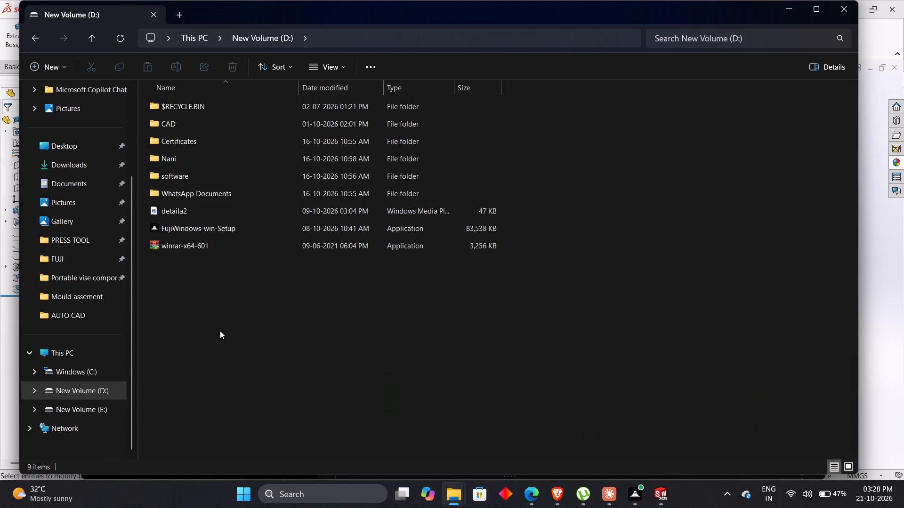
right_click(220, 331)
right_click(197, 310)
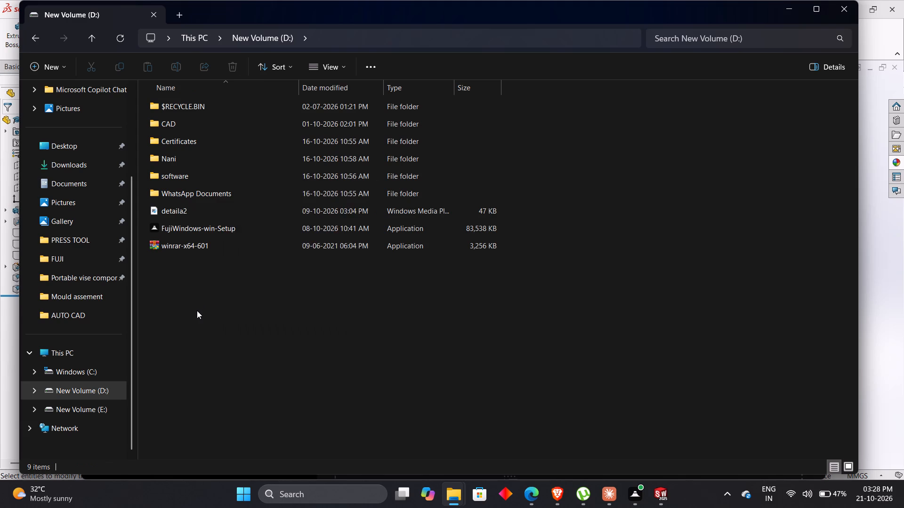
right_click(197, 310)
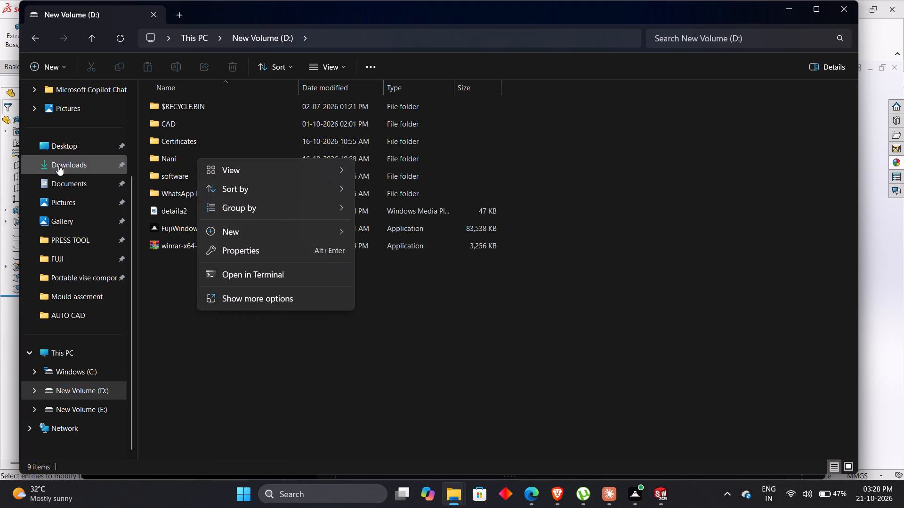
Copy the Marvel's Spider-Man 2 torrent file, utweb_installer and the game folder from Downloads into New Volume (D:).
left_click(73, 168)
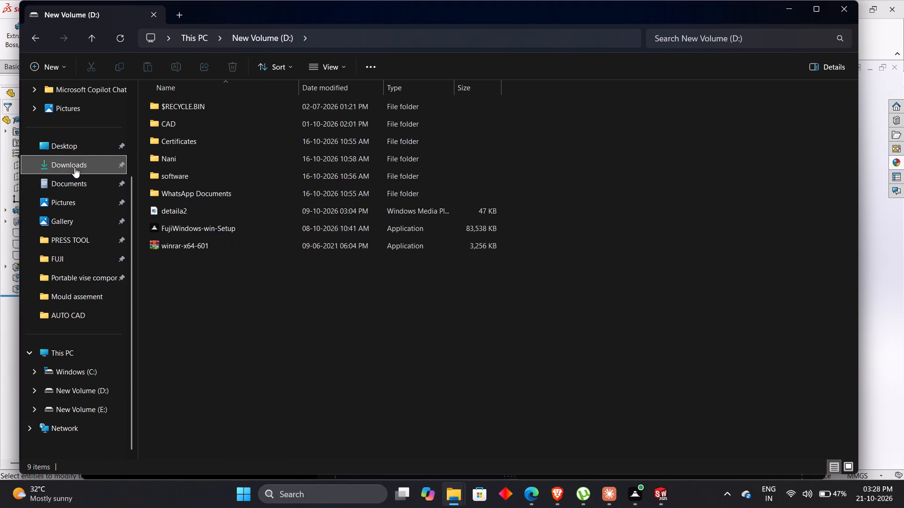
left_click(180, 196)
left_click(213, 204, "ctrl")
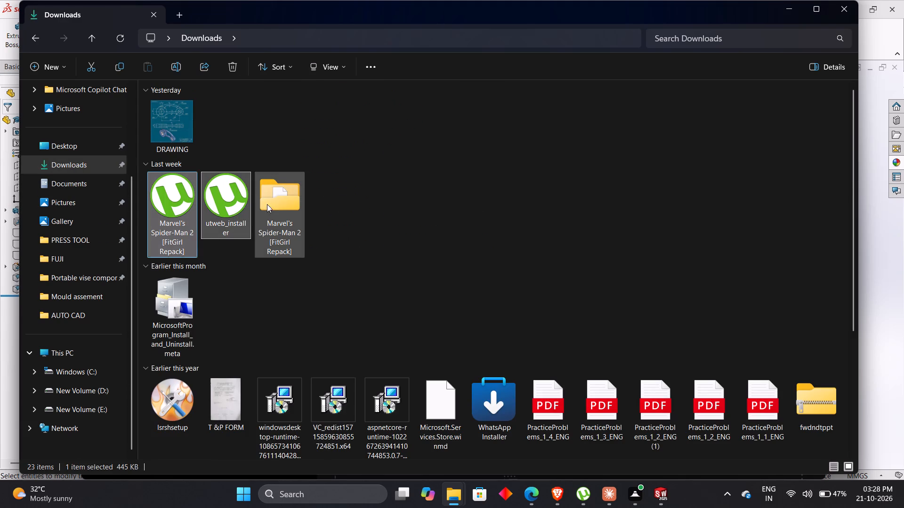
left_click(272, 203, "ctrl")
key("ctrl+c")
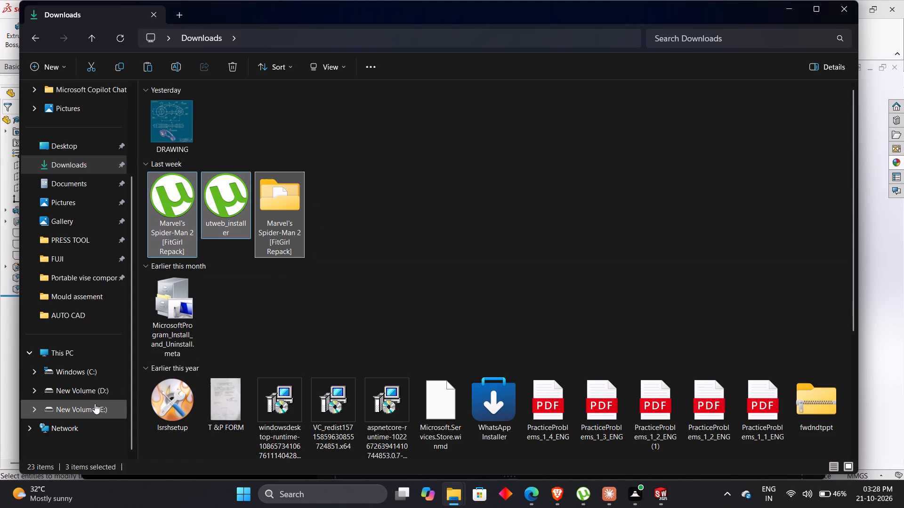
left_click(98, 391)
right_click(276, 313)
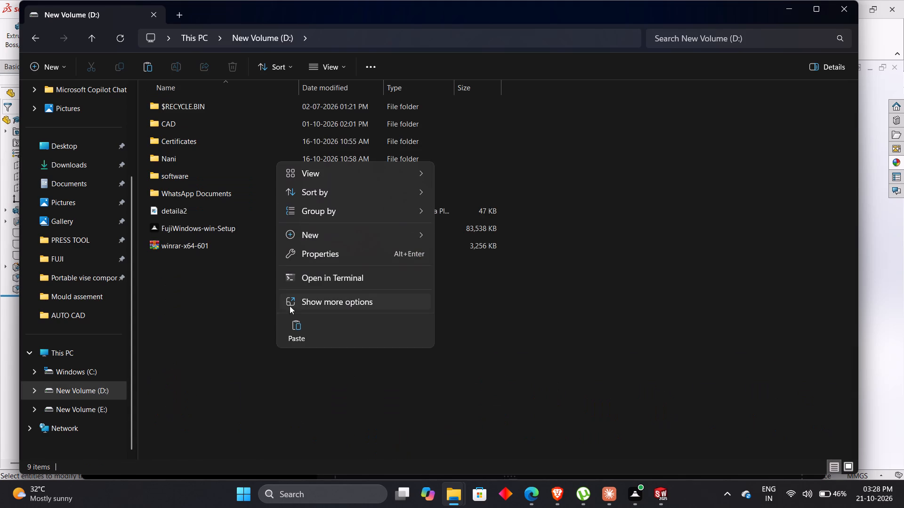
left_click(295, 329)
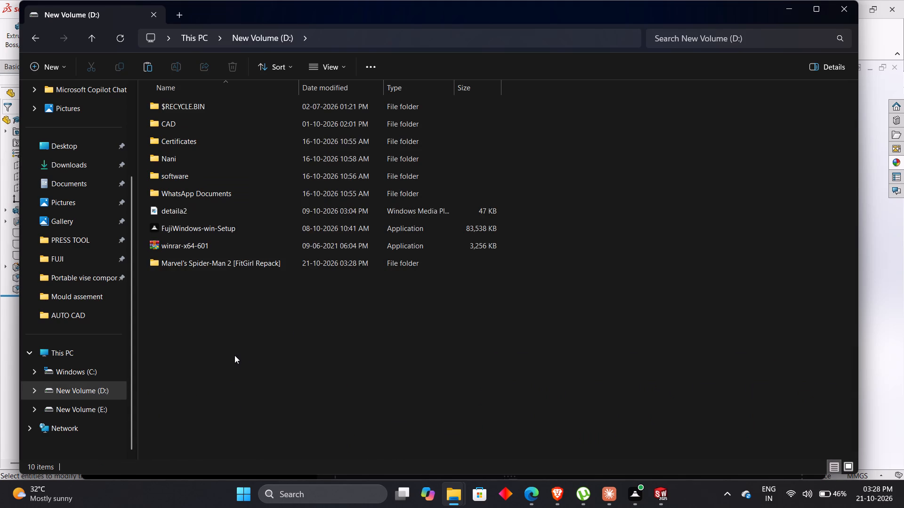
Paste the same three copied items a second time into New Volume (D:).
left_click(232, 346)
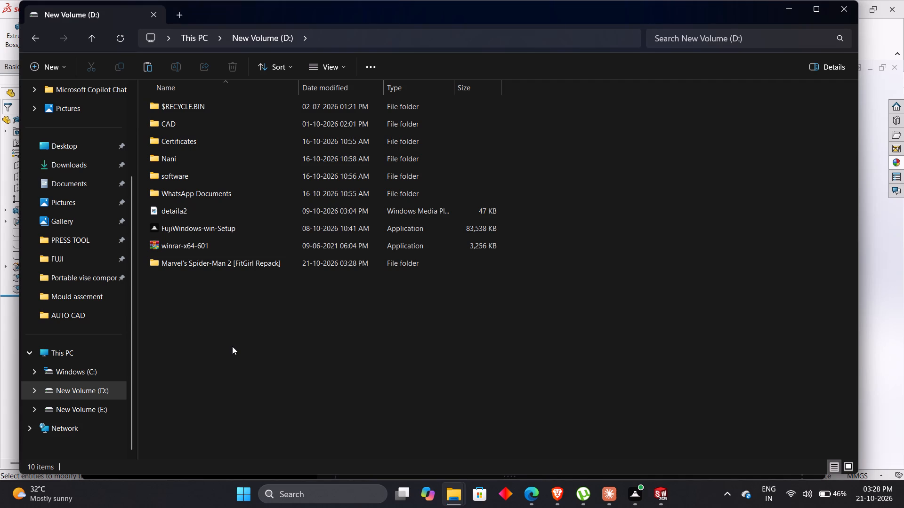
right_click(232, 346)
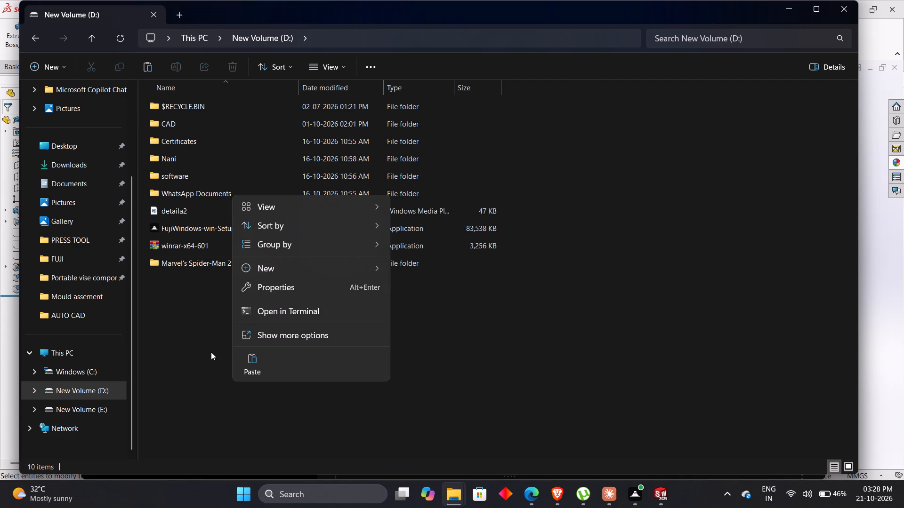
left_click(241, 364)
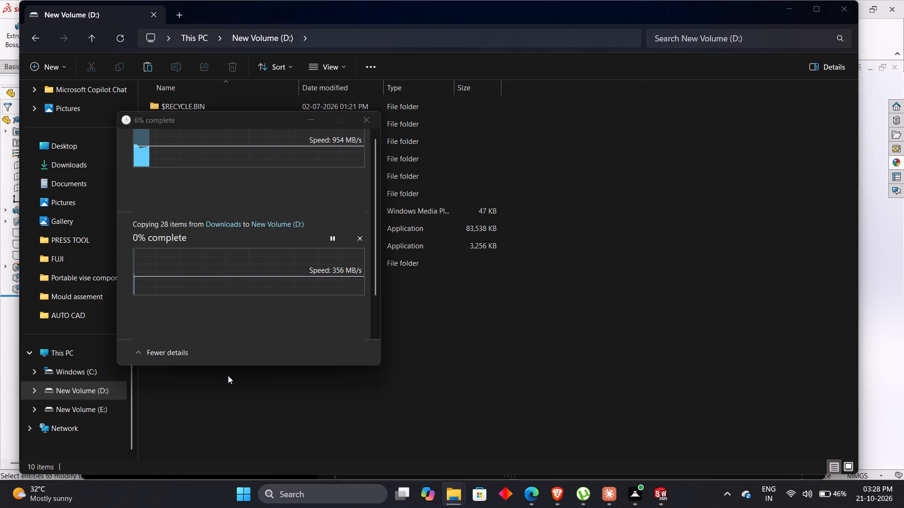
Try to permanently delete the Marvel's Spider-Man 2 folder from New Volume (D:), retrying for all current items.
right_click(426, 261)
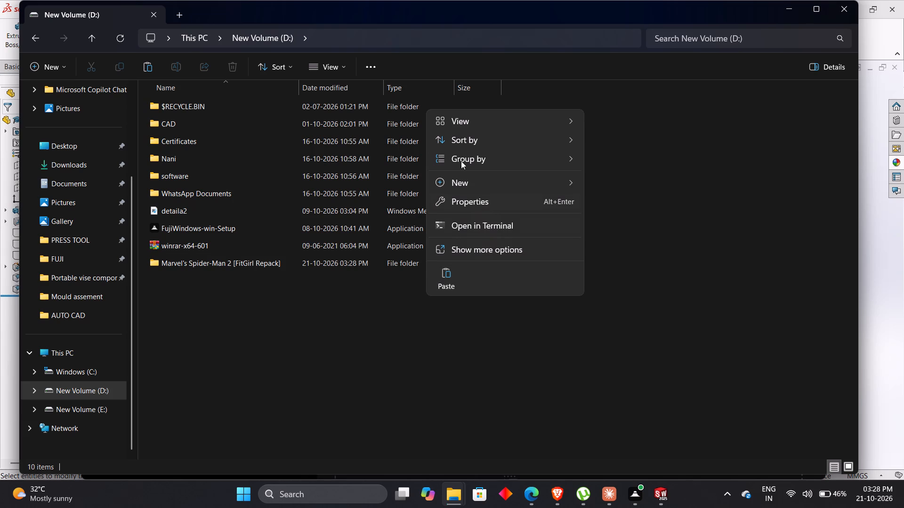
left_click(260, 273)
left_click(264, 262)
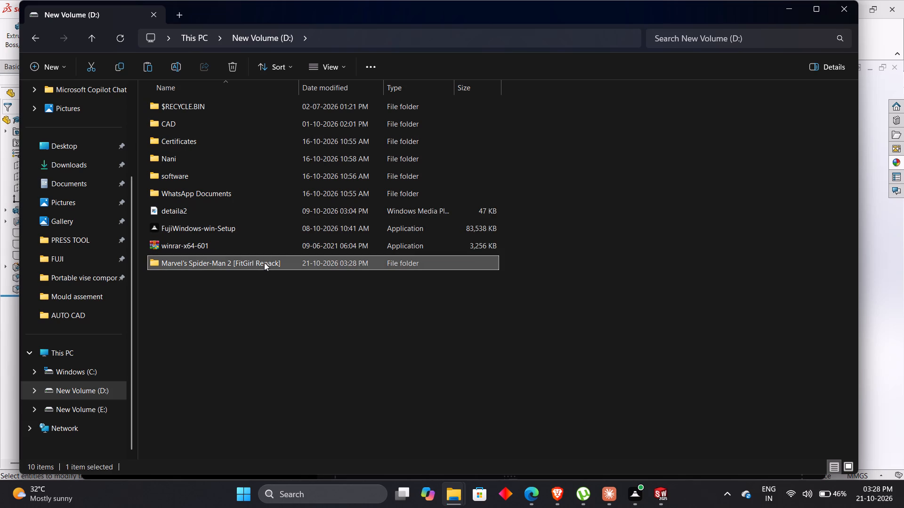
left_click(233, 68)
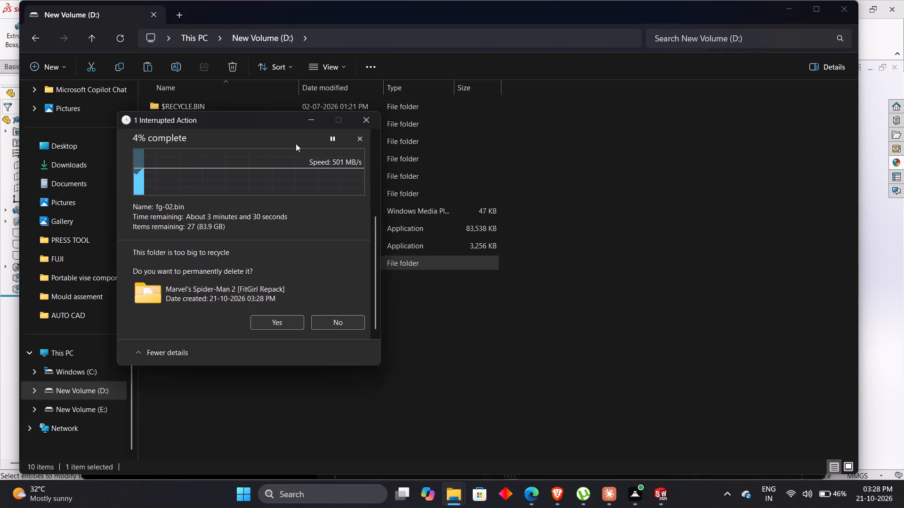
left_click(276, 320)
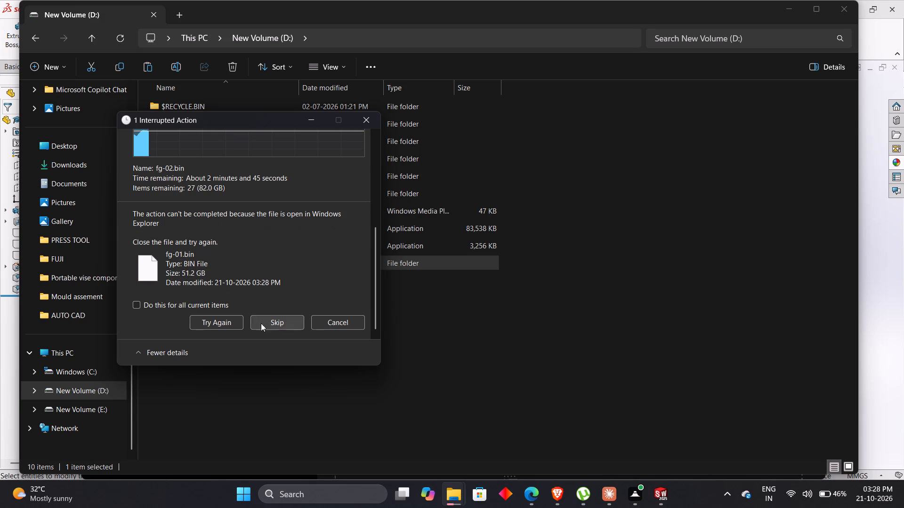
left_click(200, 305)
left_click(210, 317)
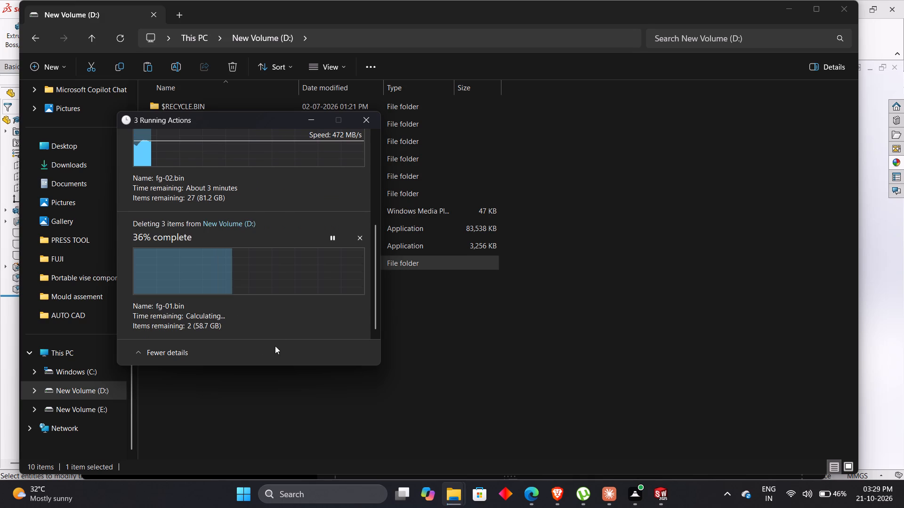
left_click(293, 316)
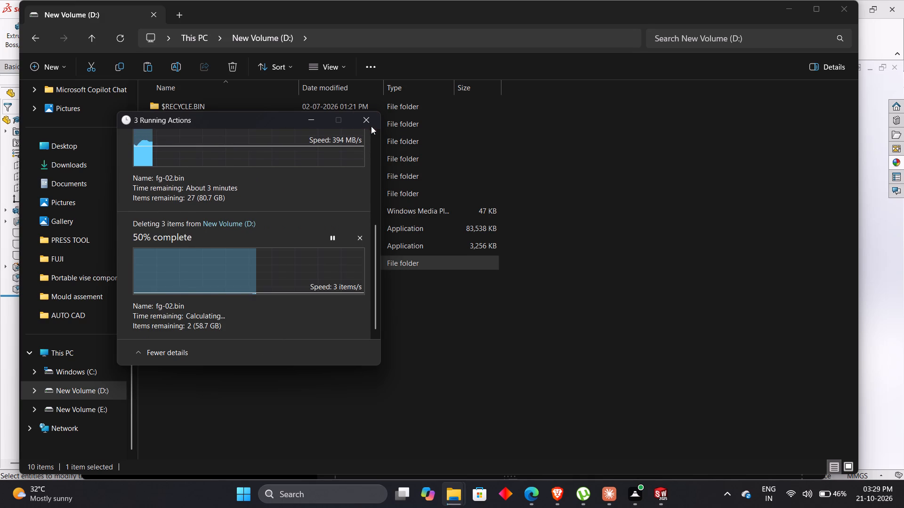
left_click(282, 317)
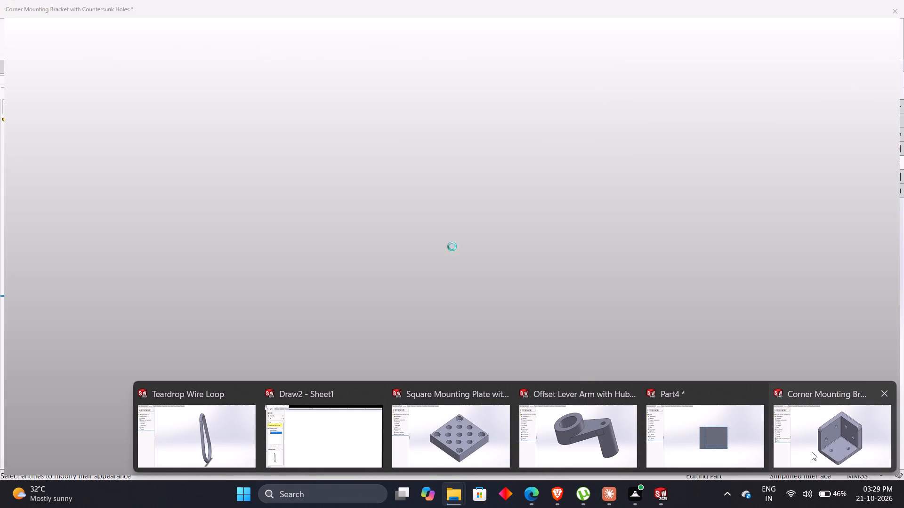
Switch back to the Corner Mounting Bracket with Countersunk Holes part in SOLIDWORKS.
left_click(812, 452)
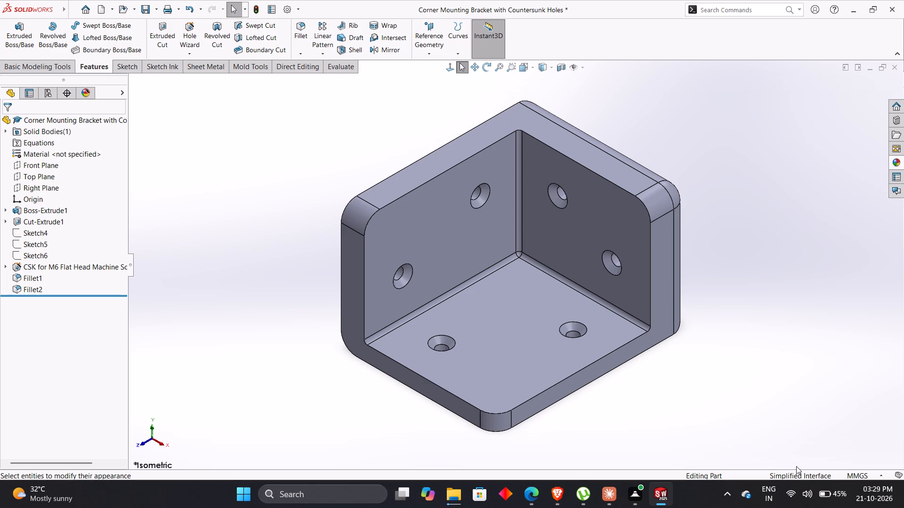
left_click_drag(903, 504, 903, 454)
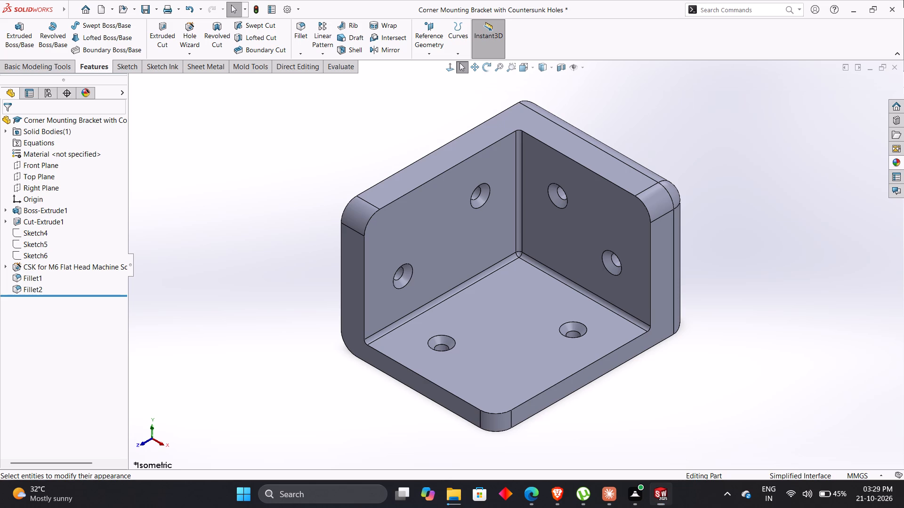
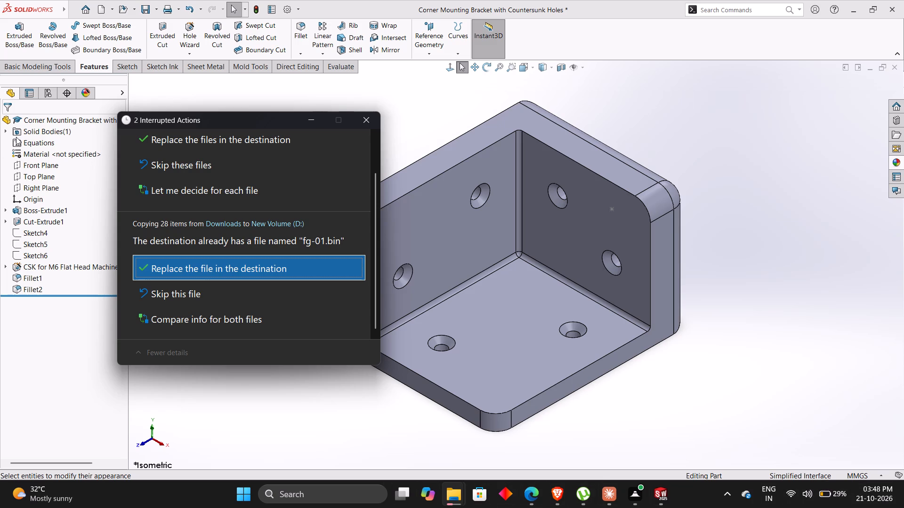
Resolve both interrupted copies to New Volume (D:) by skipping fg-01.bin and all the files with the same names.
scroll(21, 138, "down", 2)
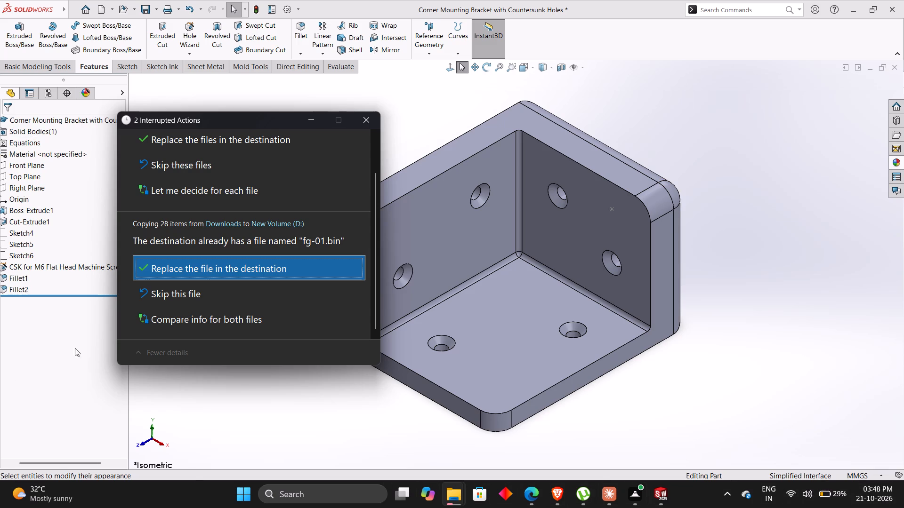
left_click(184, 292)
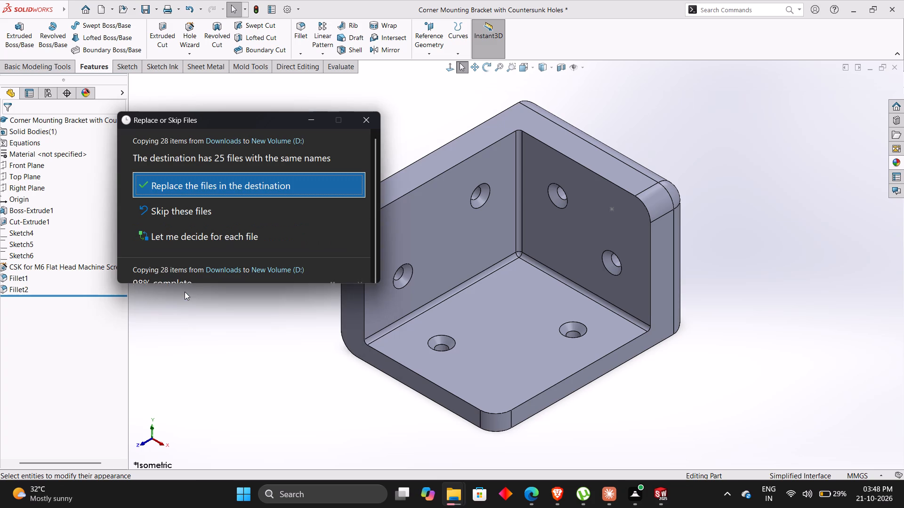
left_click(192, 215)
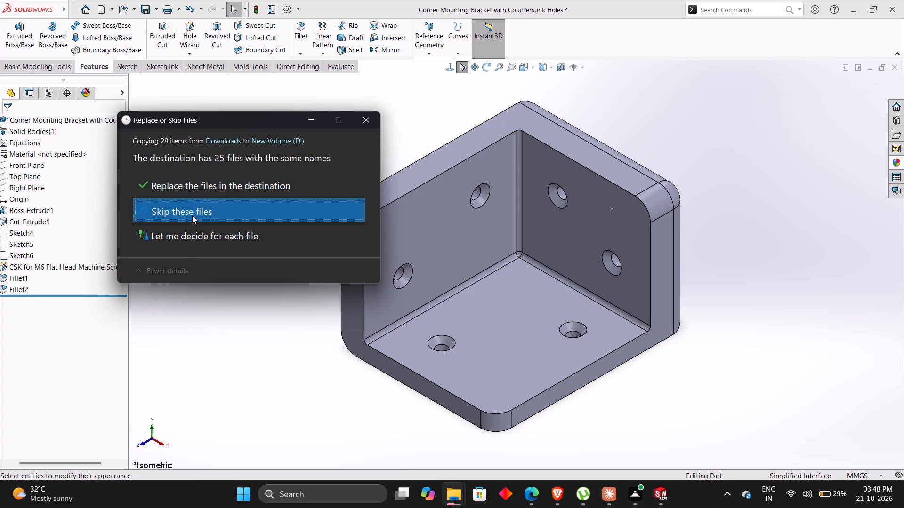